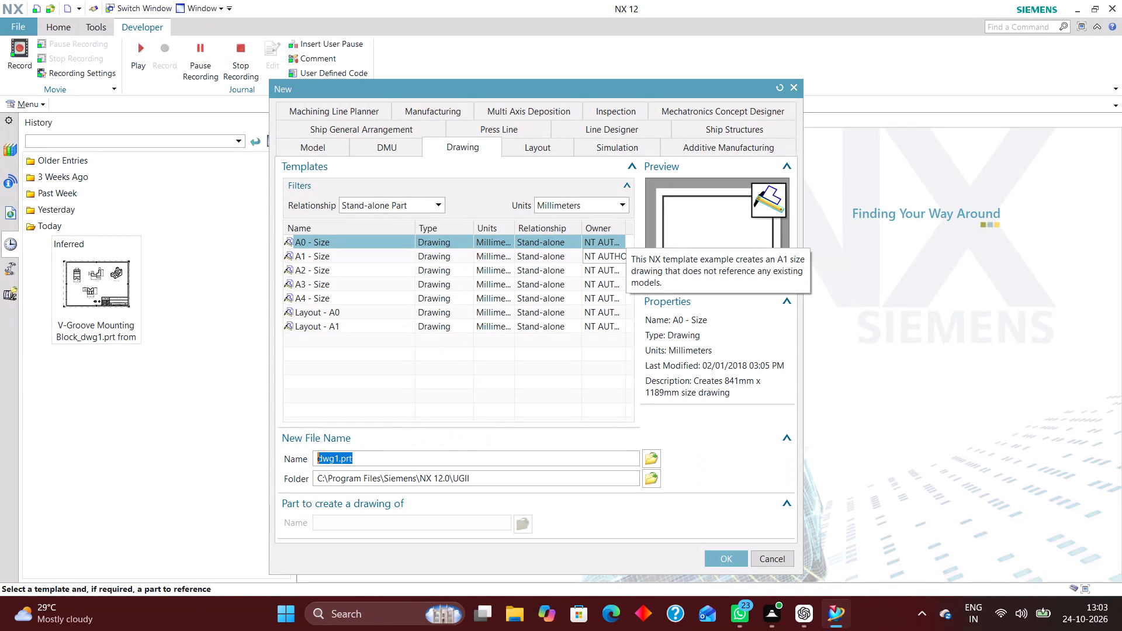
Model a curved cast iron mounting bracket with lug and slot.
Create a new millimetre part from the Model template, stored in the desktop folder Mechanical Components\Curved Mounting Bracket.
click(313, 143)
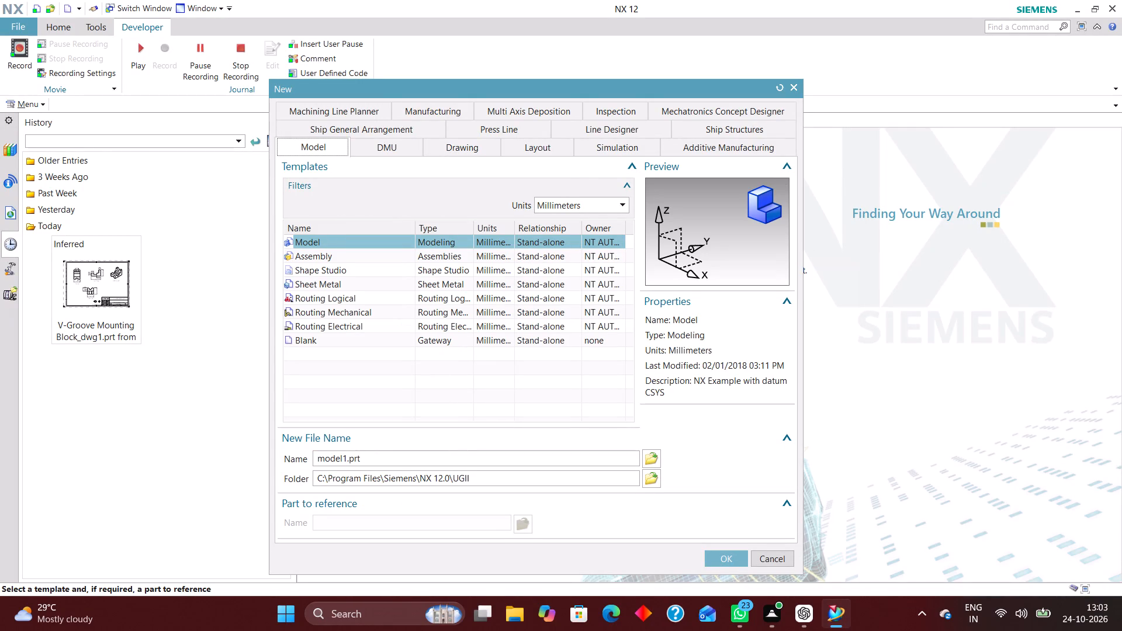
click(649, 481)
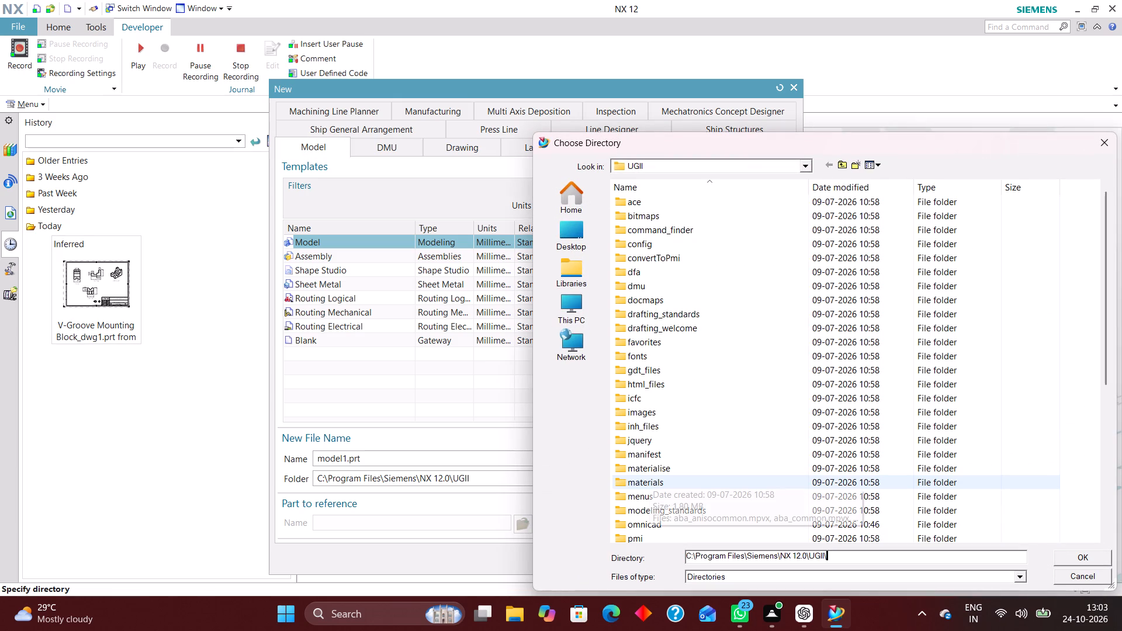
click(579, 236)
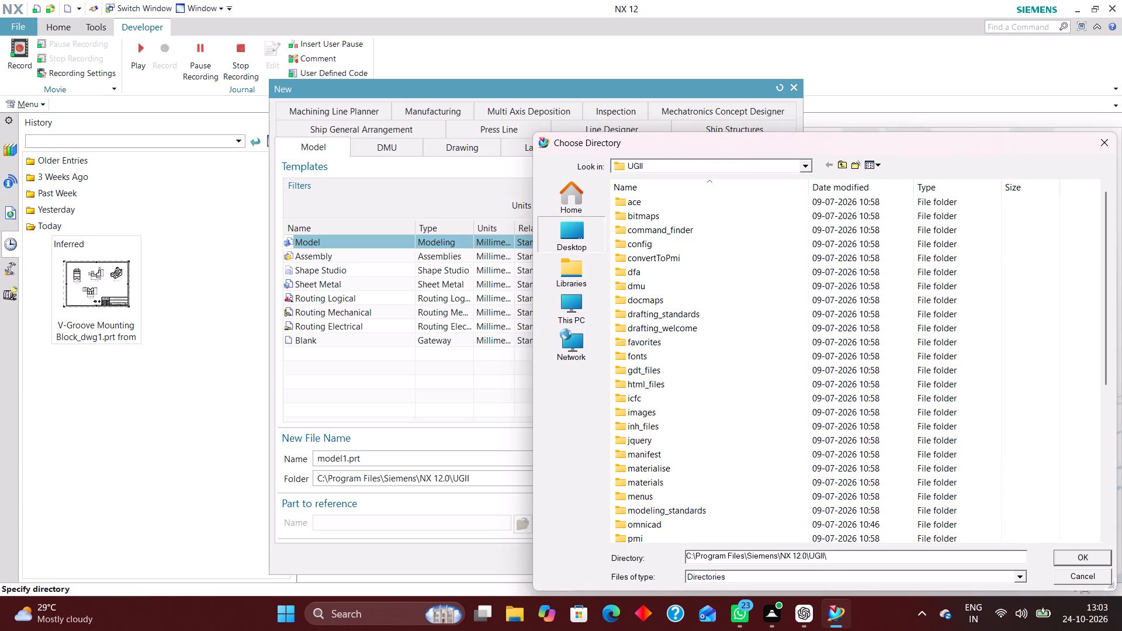
click(985, 360)
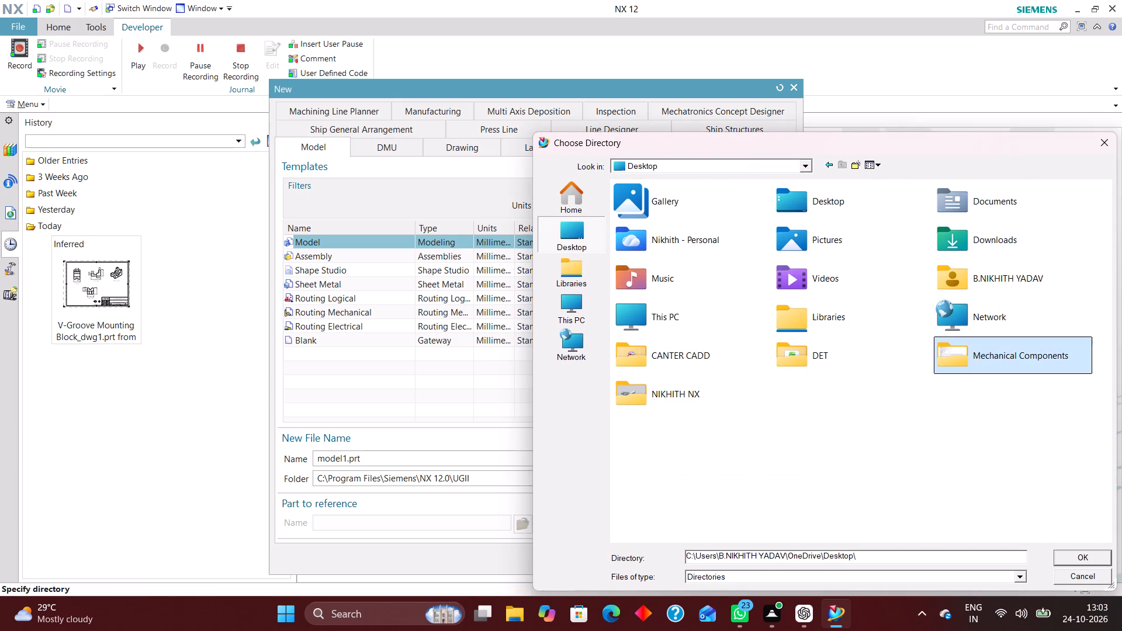
double_click(985, 359)
click(979, 408)
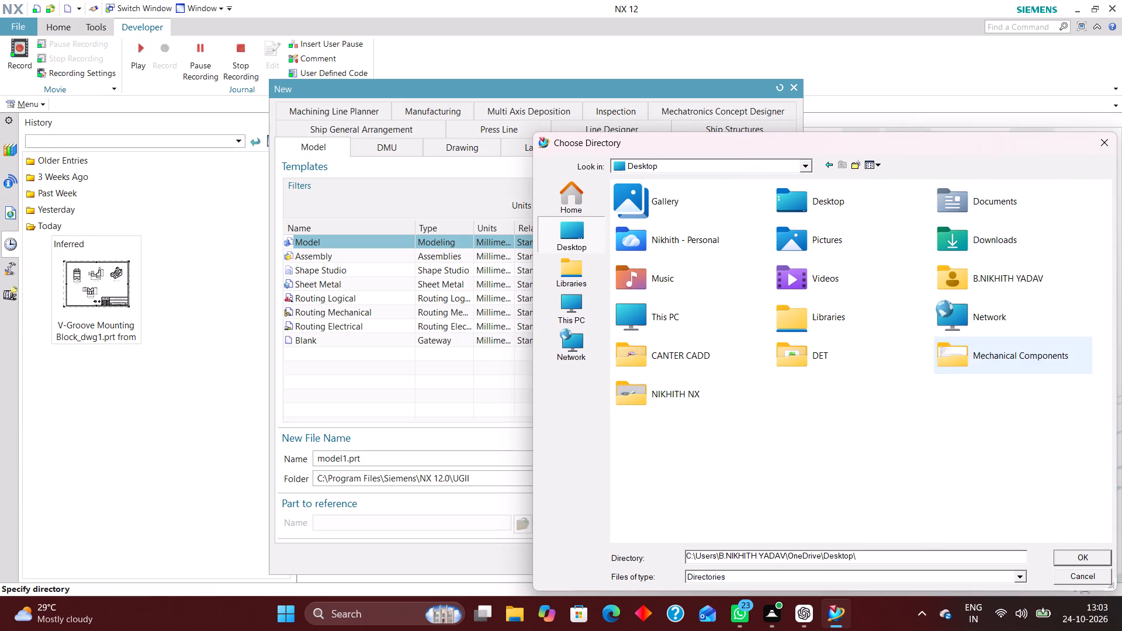
double_click(948, 369)
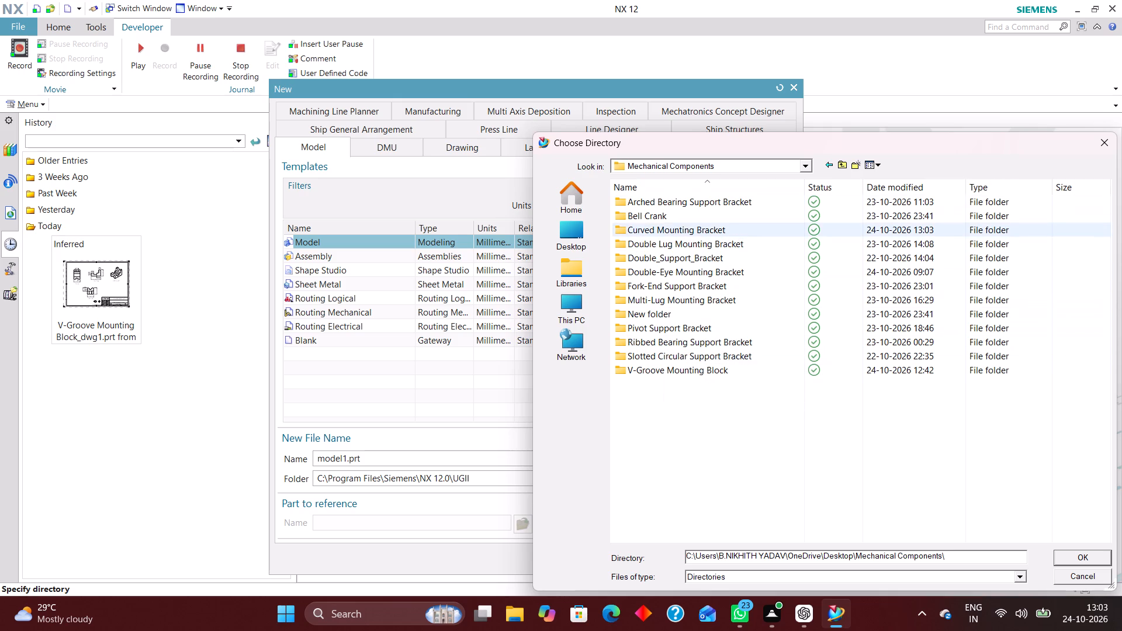
double_click(652, 226)
click(1085, 555)
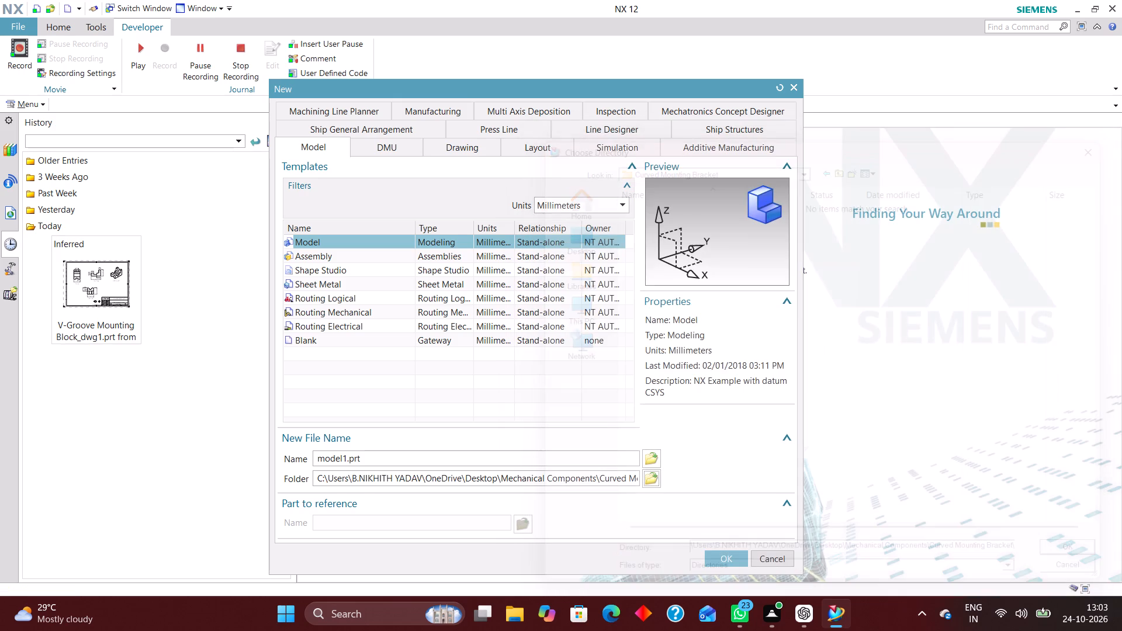
click(726, 557)
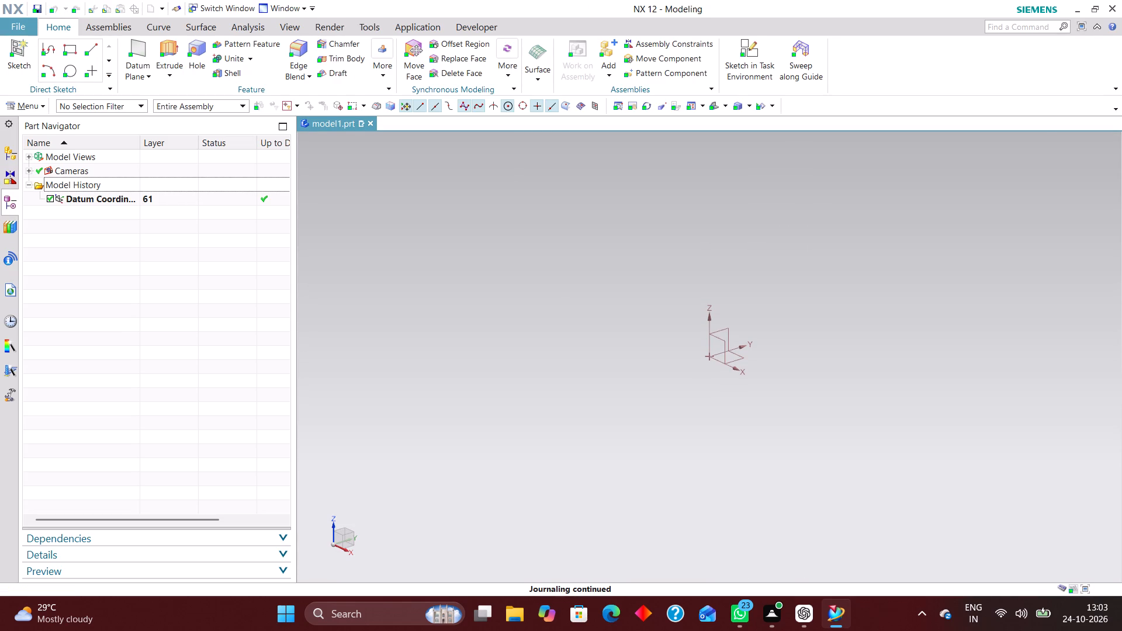
Configure the sketch preferences: dimension label set to Value, with Continuous Auto Dimensioning and Display Auto Dimensions disabled.
click(759, 45)
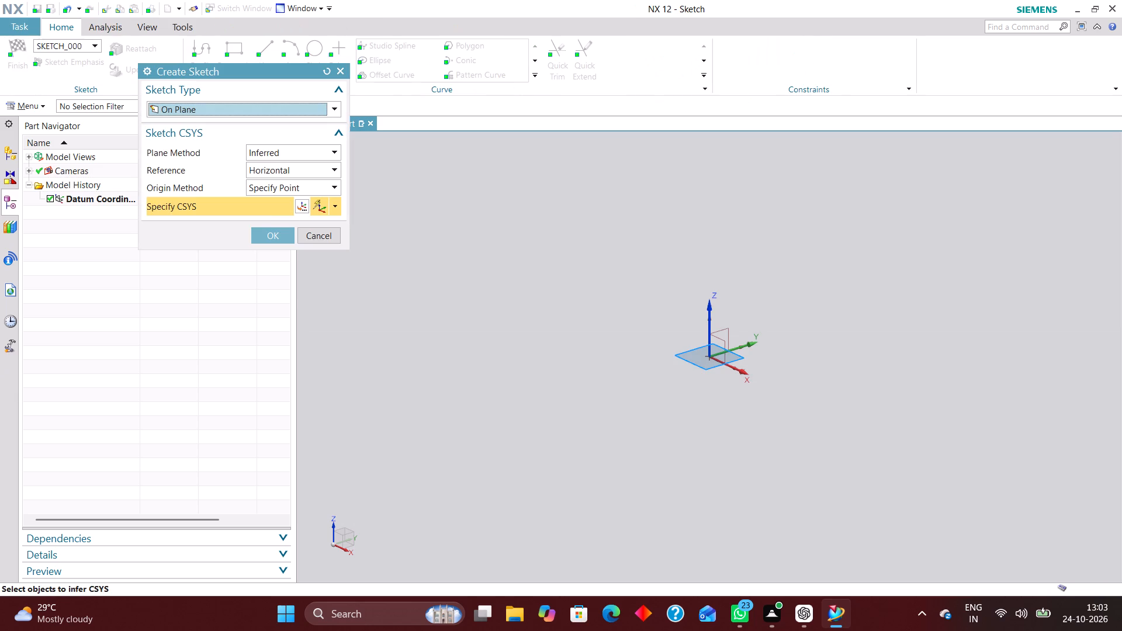
click(341, 70)
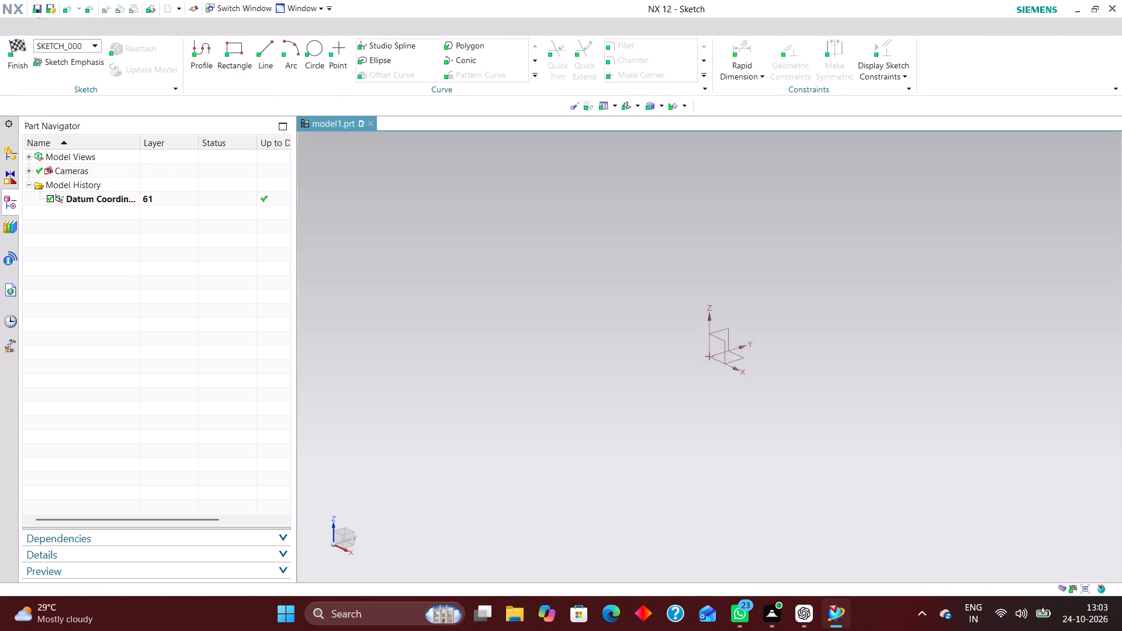
click(37, 112)
click(43, 105)
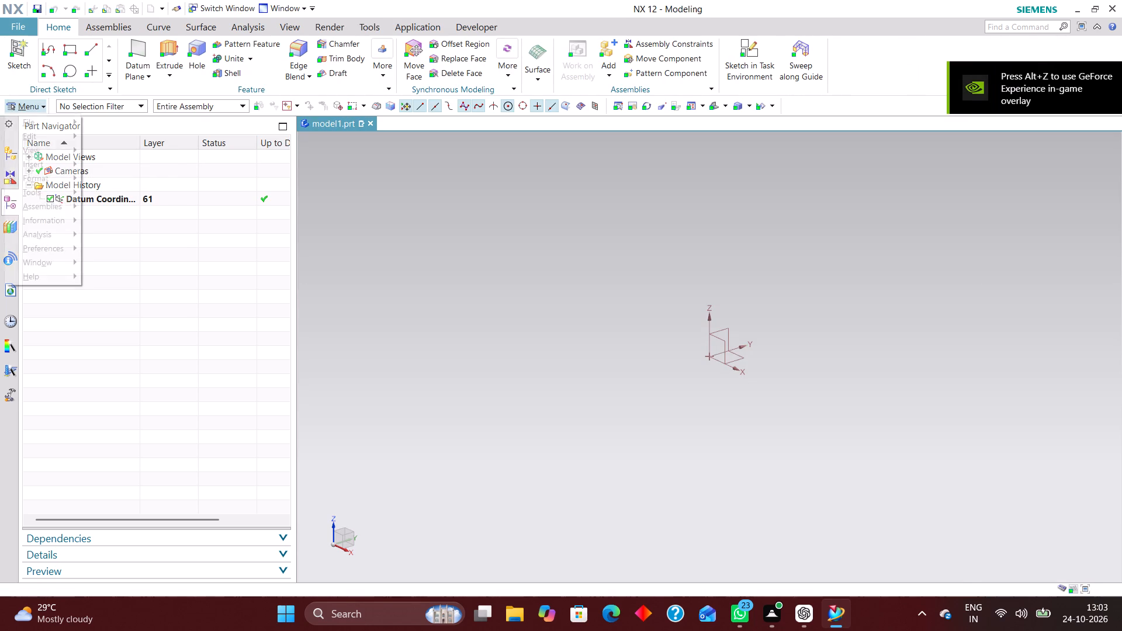
click(43, 249)
click(148, 250)
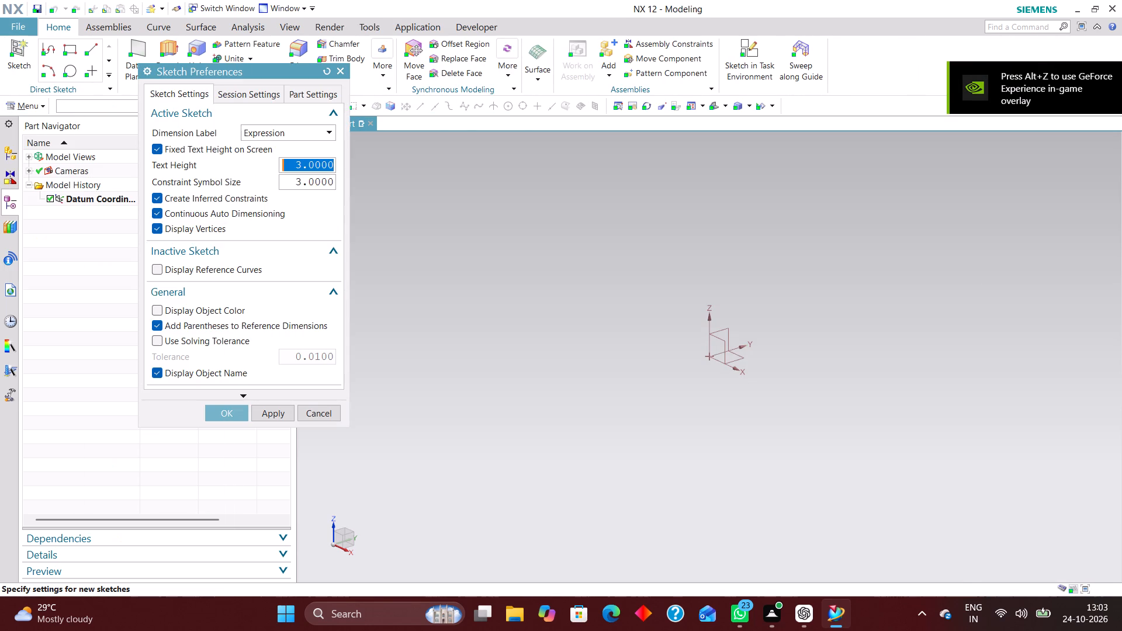
click(314, 133)
click(305, 172)
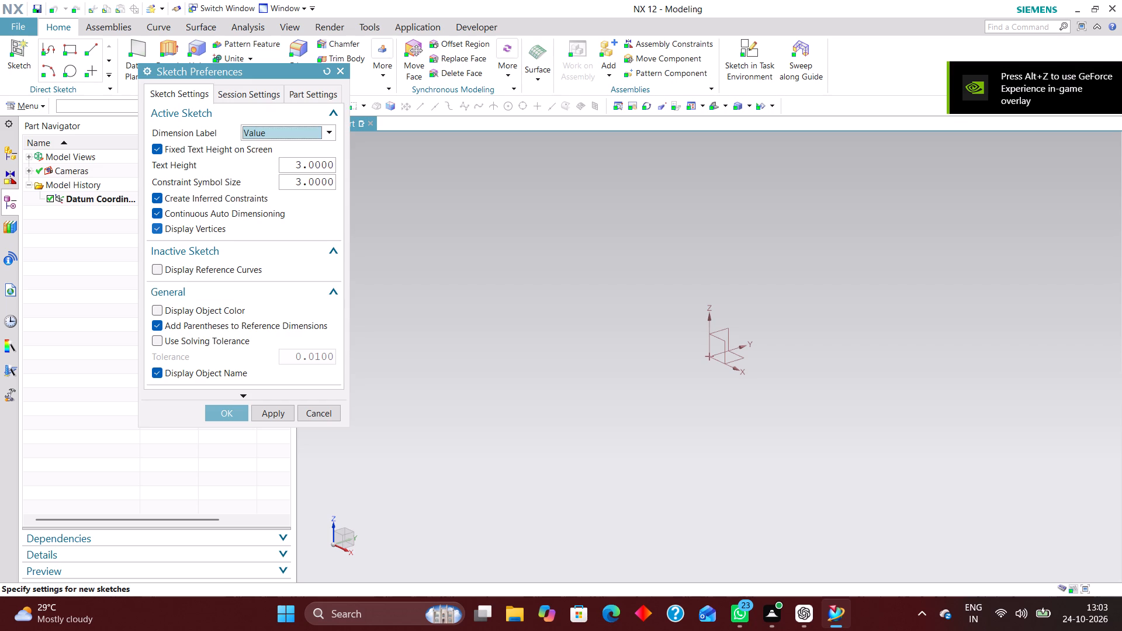
click(185, 216)
click(221, 92)
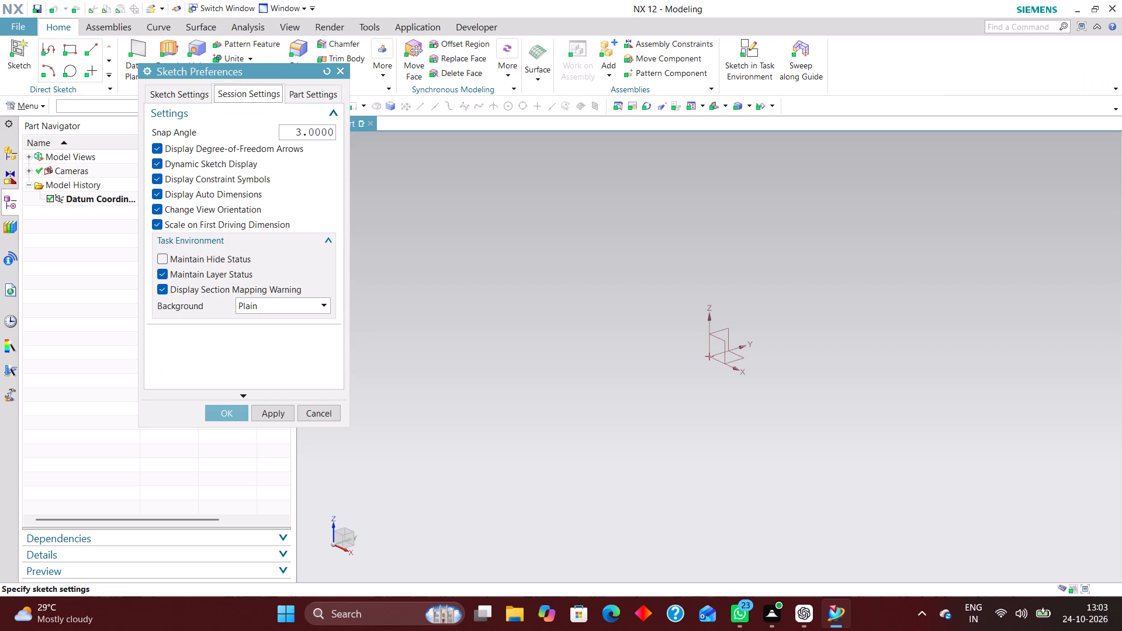
click(206, 194)
click(234, 414)
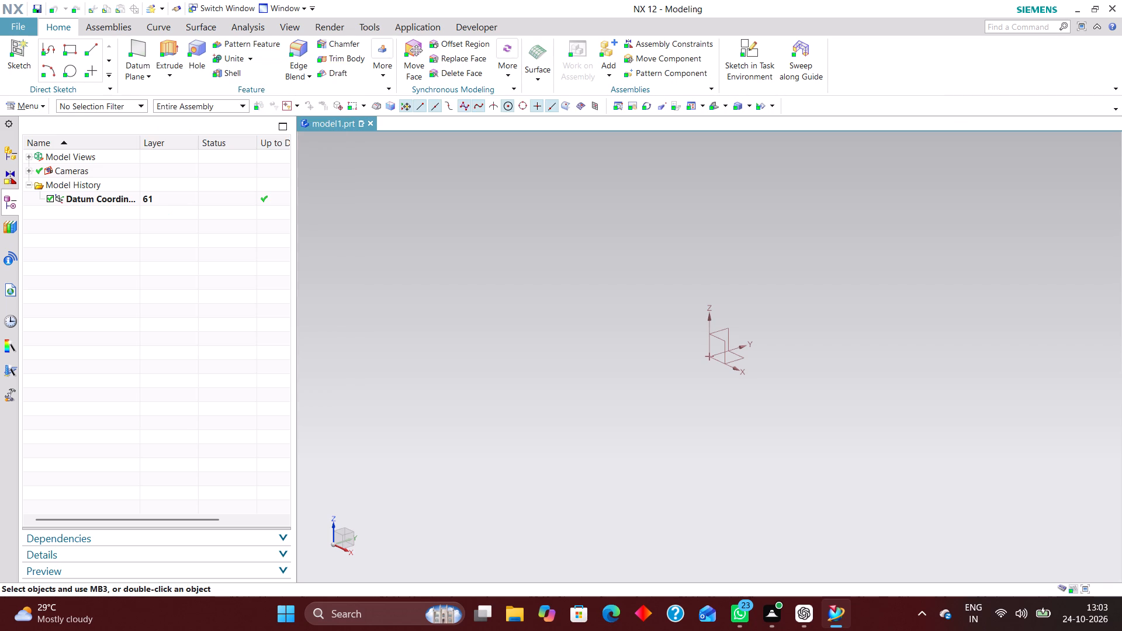
Start a sketch in the task environment on the XZ plane of the datum coordinate system.
click(746, 46)
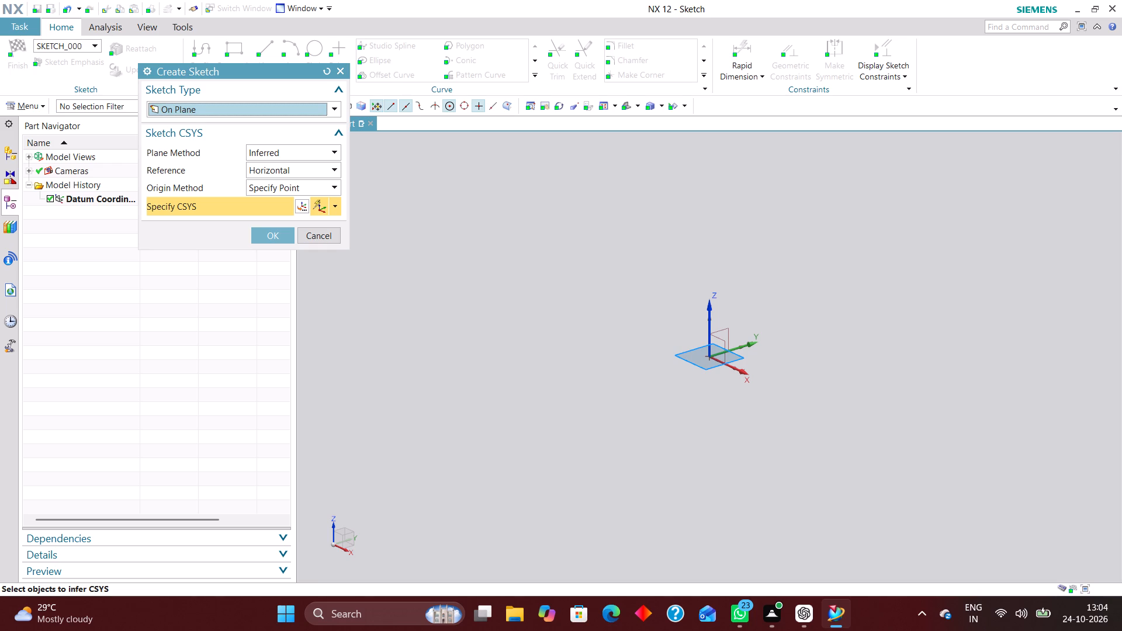
click(721, 339)
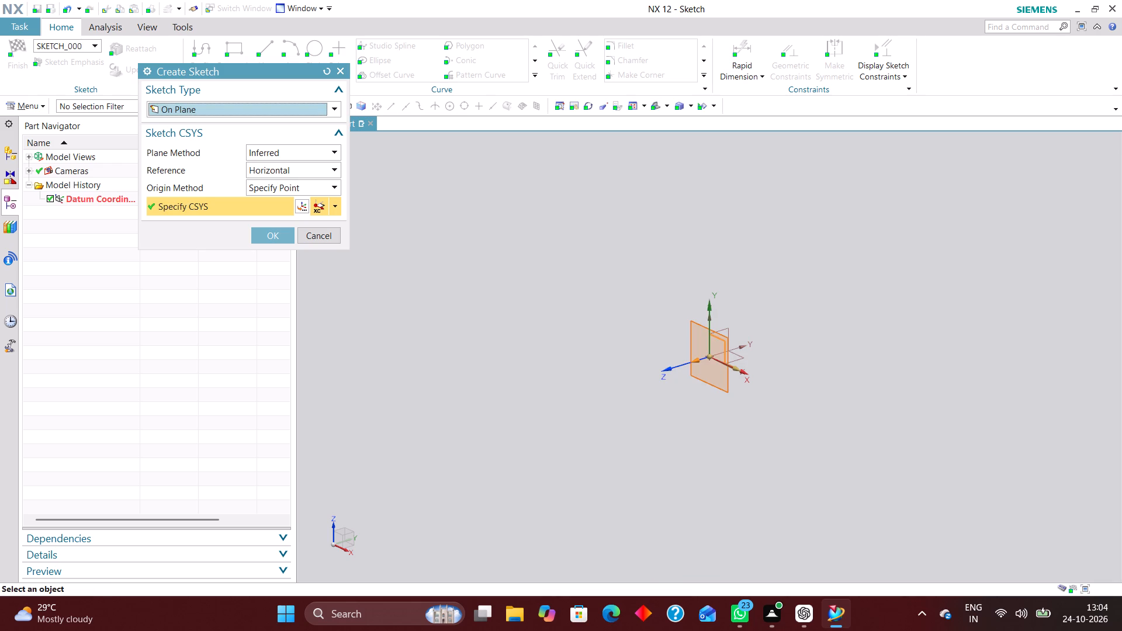
click(262, 237)
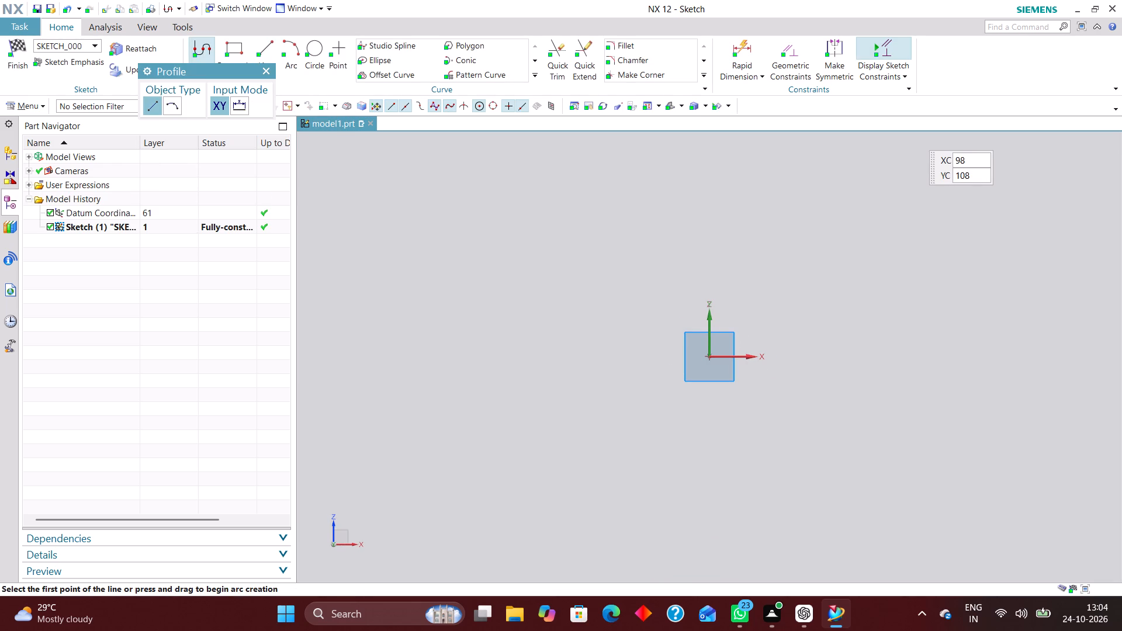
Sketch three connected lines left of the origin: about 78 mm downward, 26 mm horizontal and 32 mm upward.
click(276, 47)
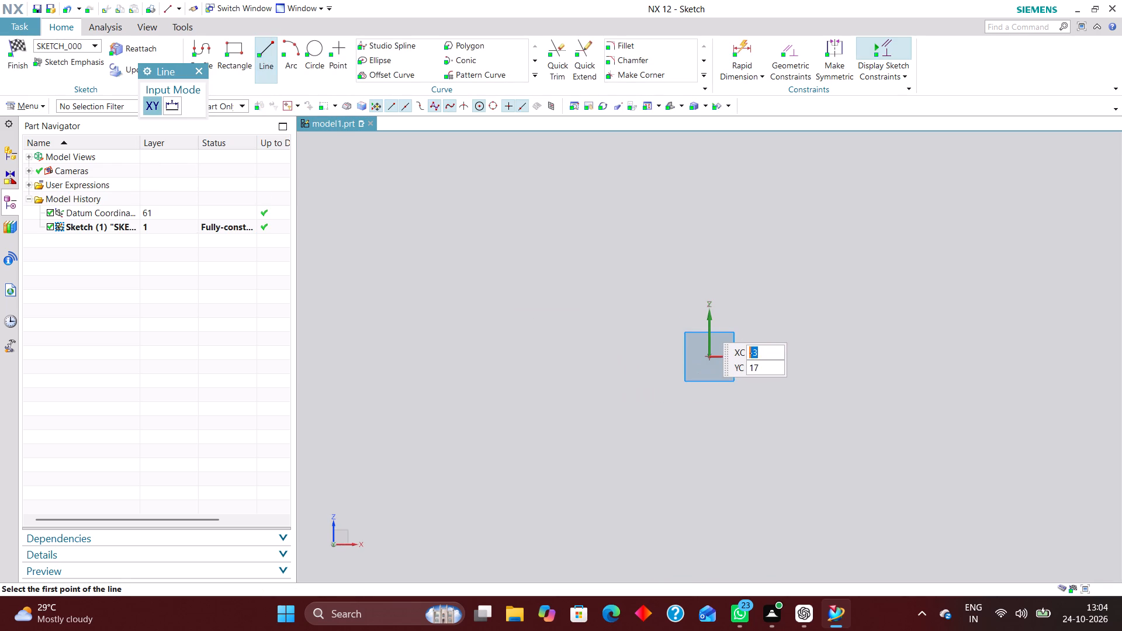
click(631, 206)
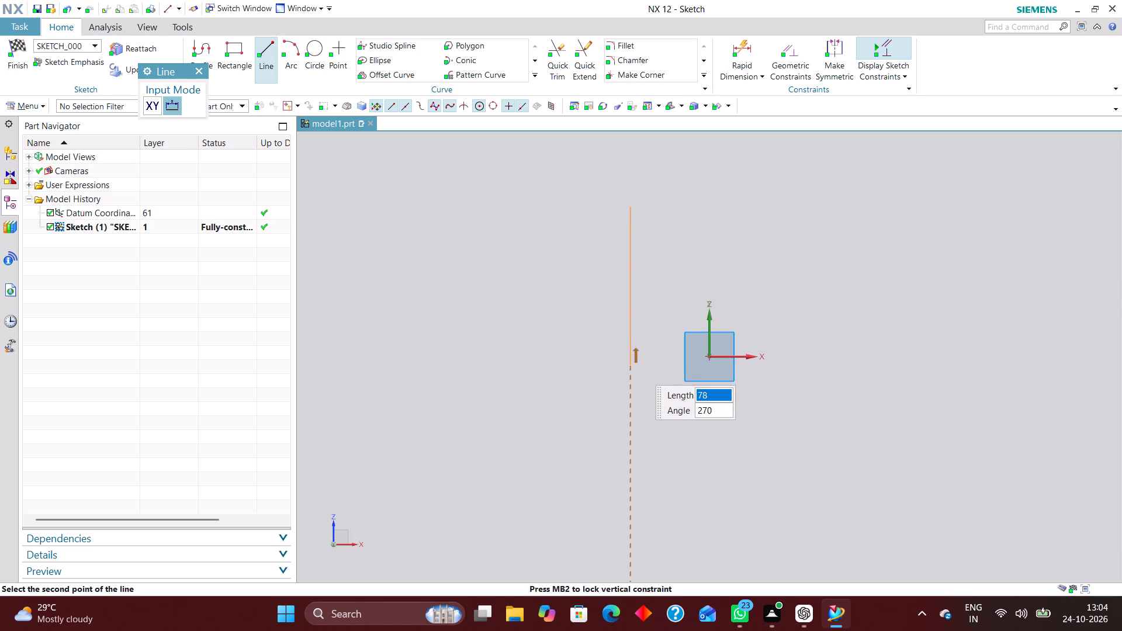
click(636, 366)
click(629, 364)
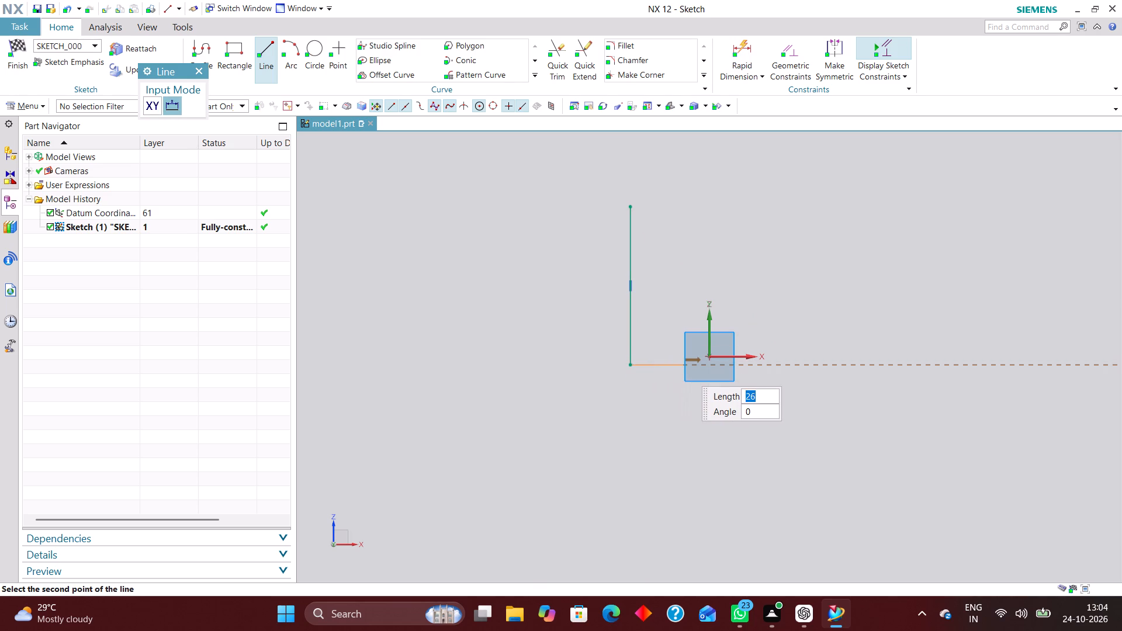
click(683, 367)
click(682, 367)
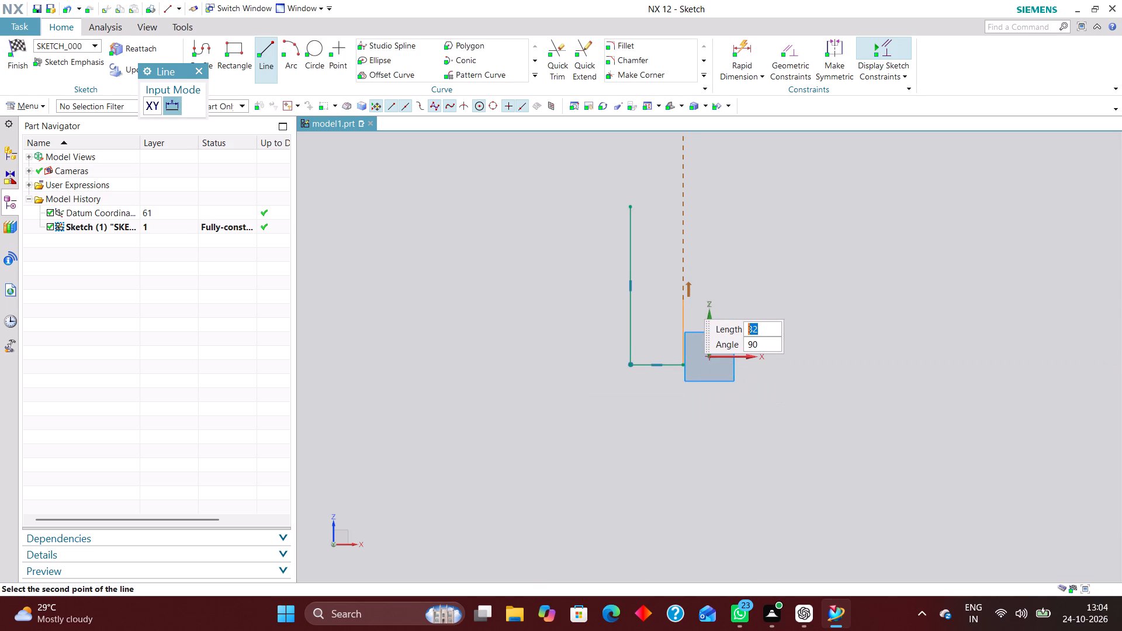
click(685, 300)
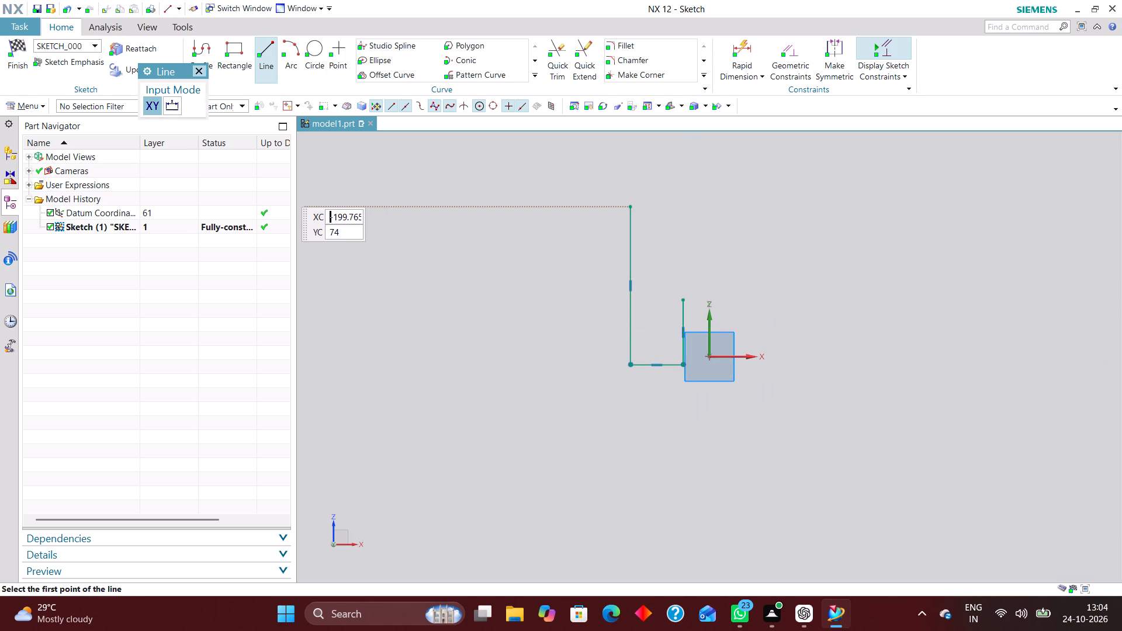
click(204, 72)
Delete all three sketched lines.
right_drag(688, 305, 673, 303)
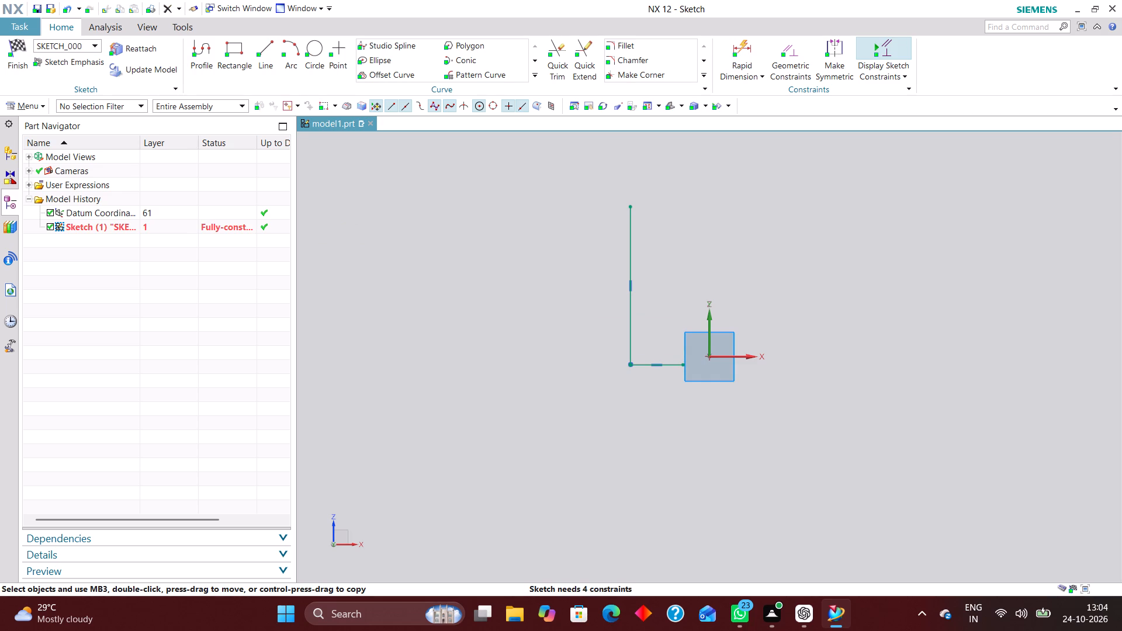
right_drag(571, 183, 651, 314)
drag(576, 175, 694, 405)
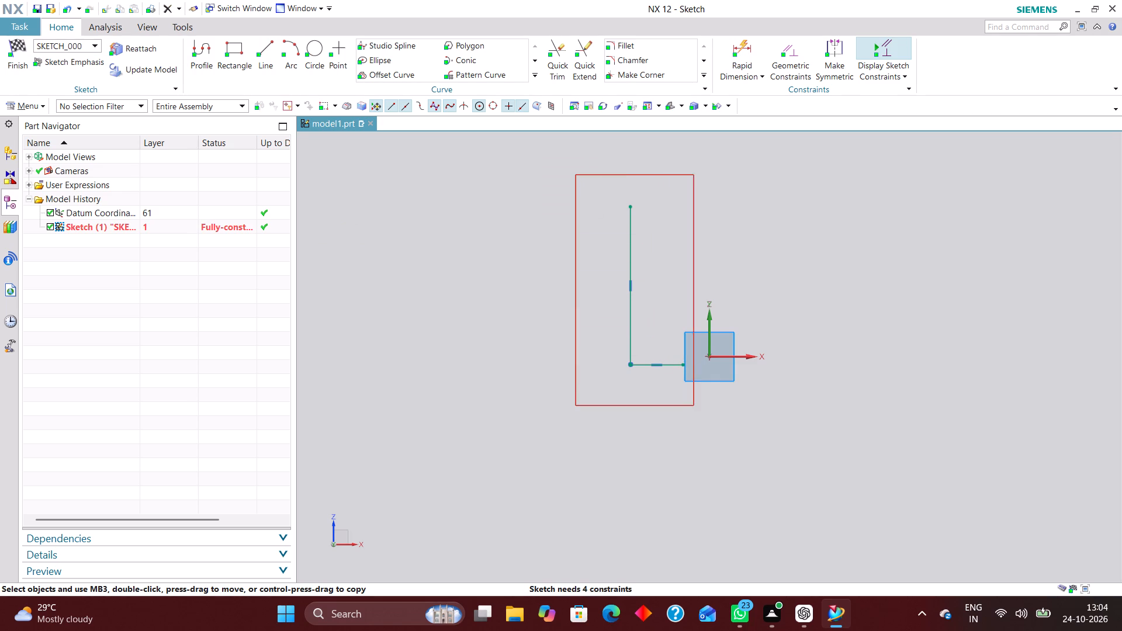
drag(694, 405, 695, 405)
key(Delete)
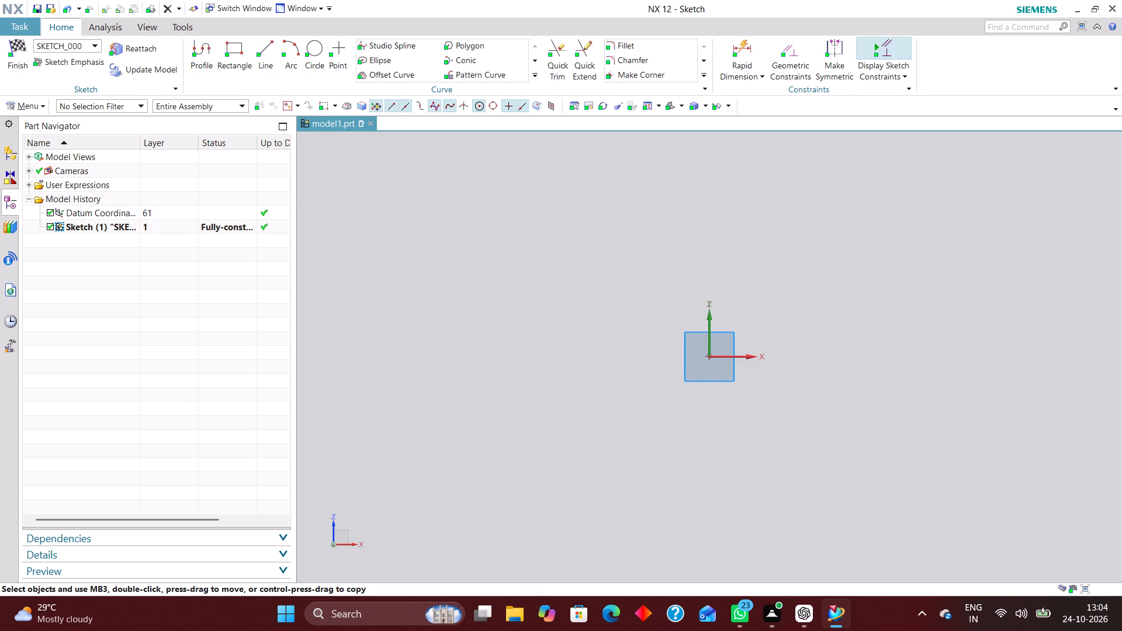
Sketch a rectangle by two corner points around the origin, about 100 mm wide.
click(220, 46)
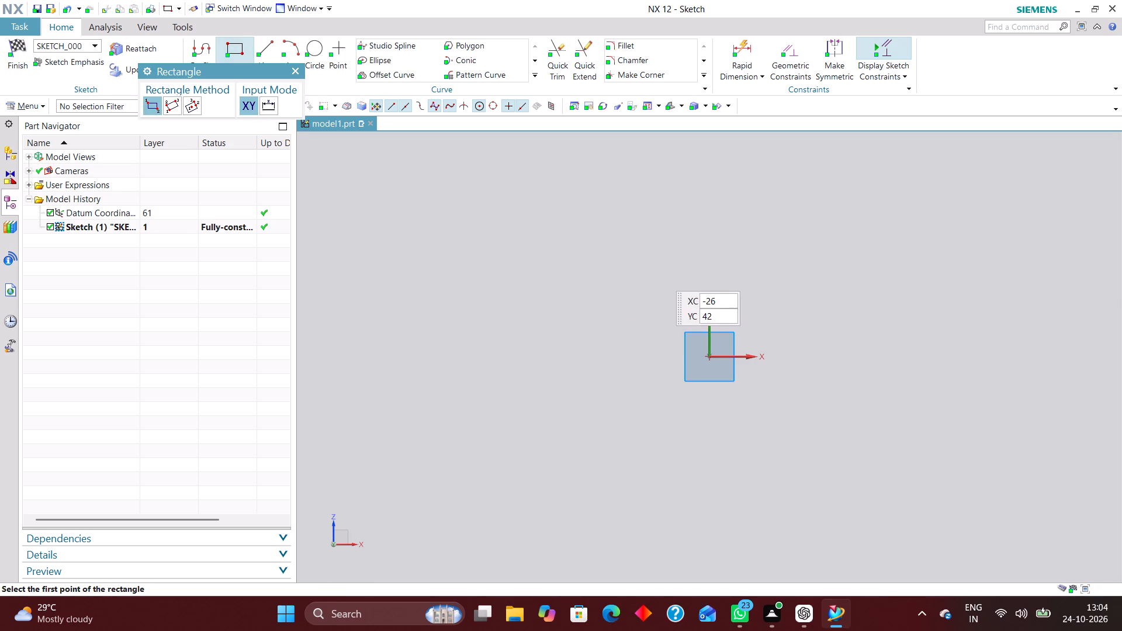
click(625, 213)
click(827, 457)
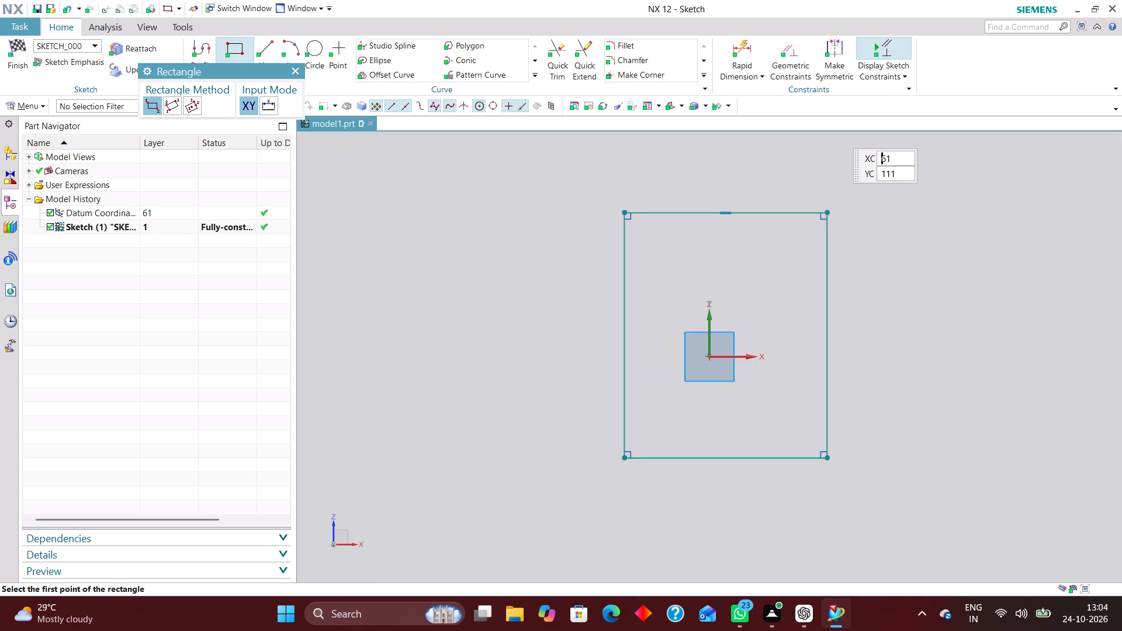
Constrain the midpoint of the rectangle's top edge to the Z axis and of its right edge to the X axis.
click(789, 43)
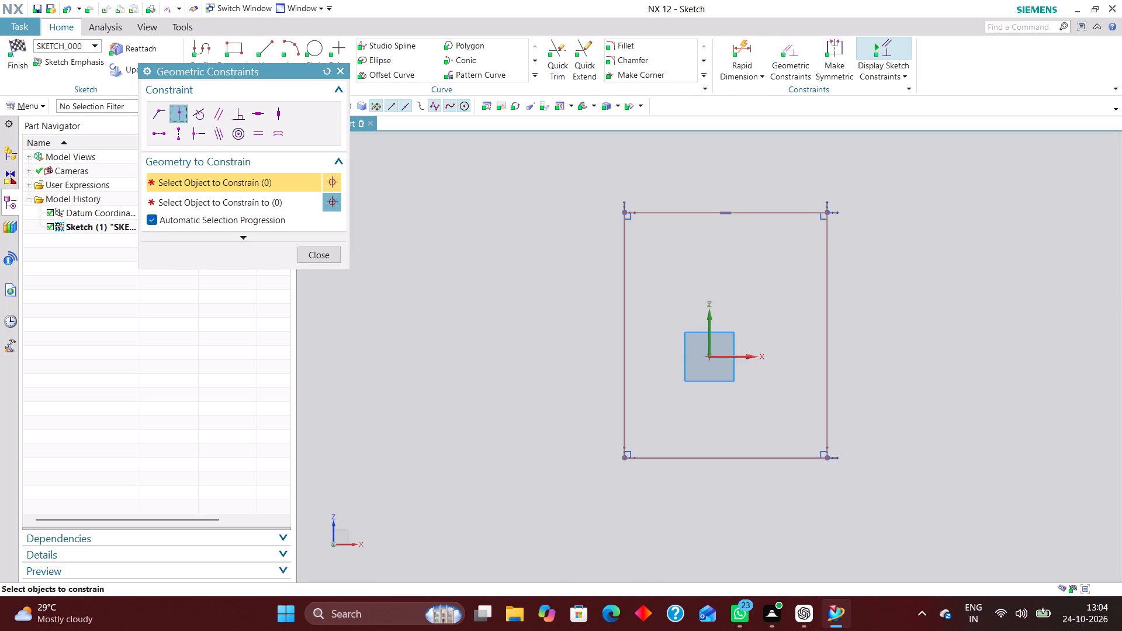
click(725, 212)
click(711, 320)
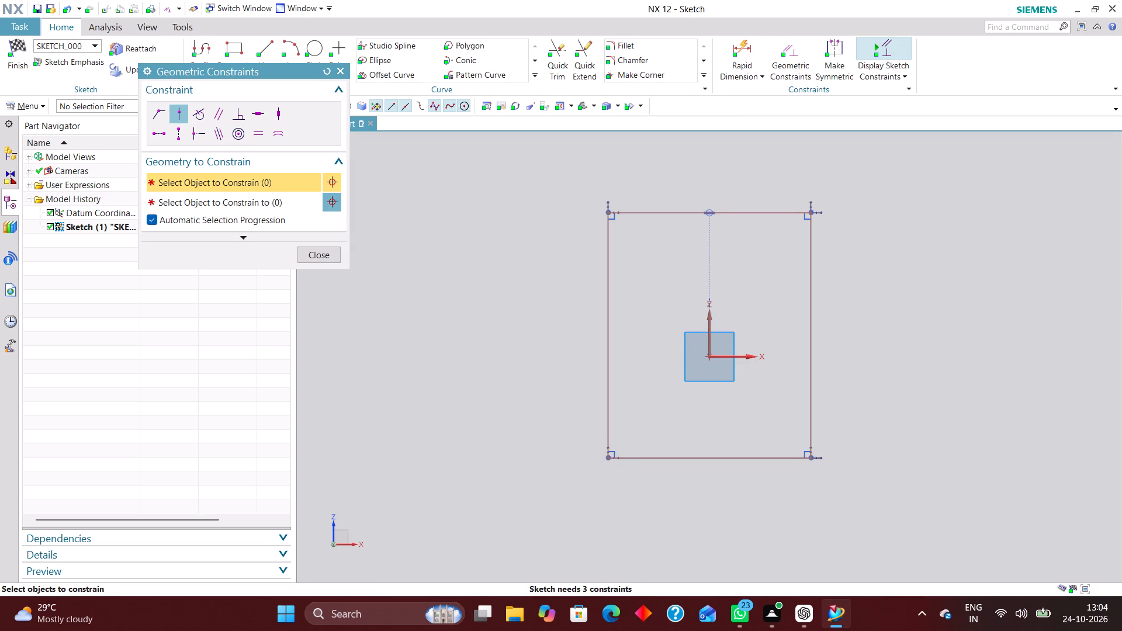
click(812, 336)
click(748, 358)
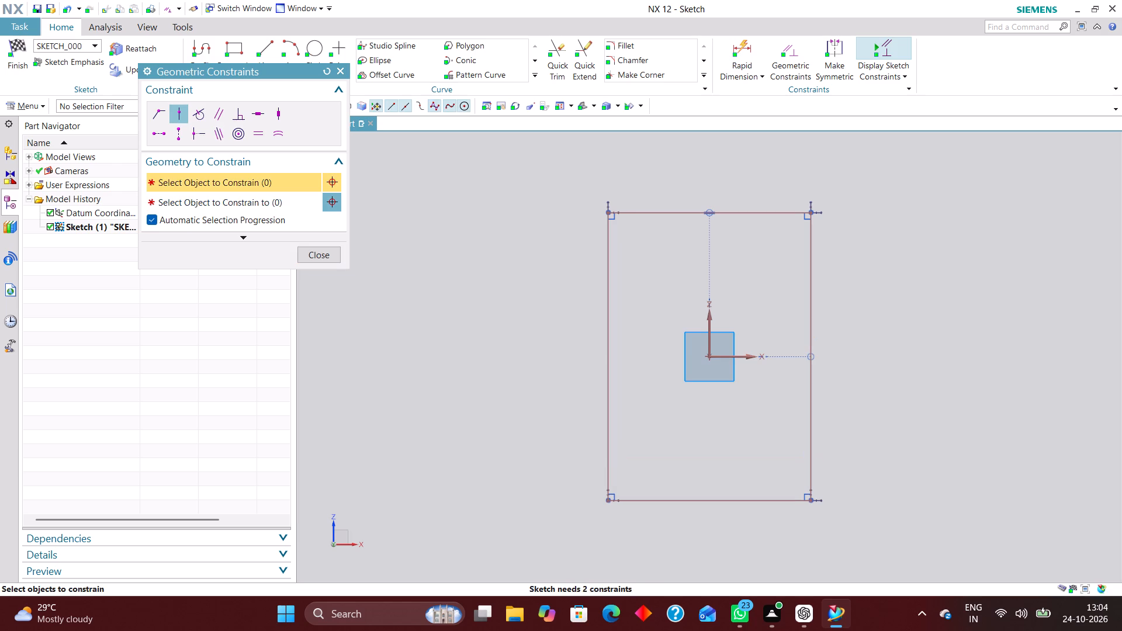
click(333, 259)
Dimension the rectangle's bottom edge and set the width to 60 mm.
click(734, 50)
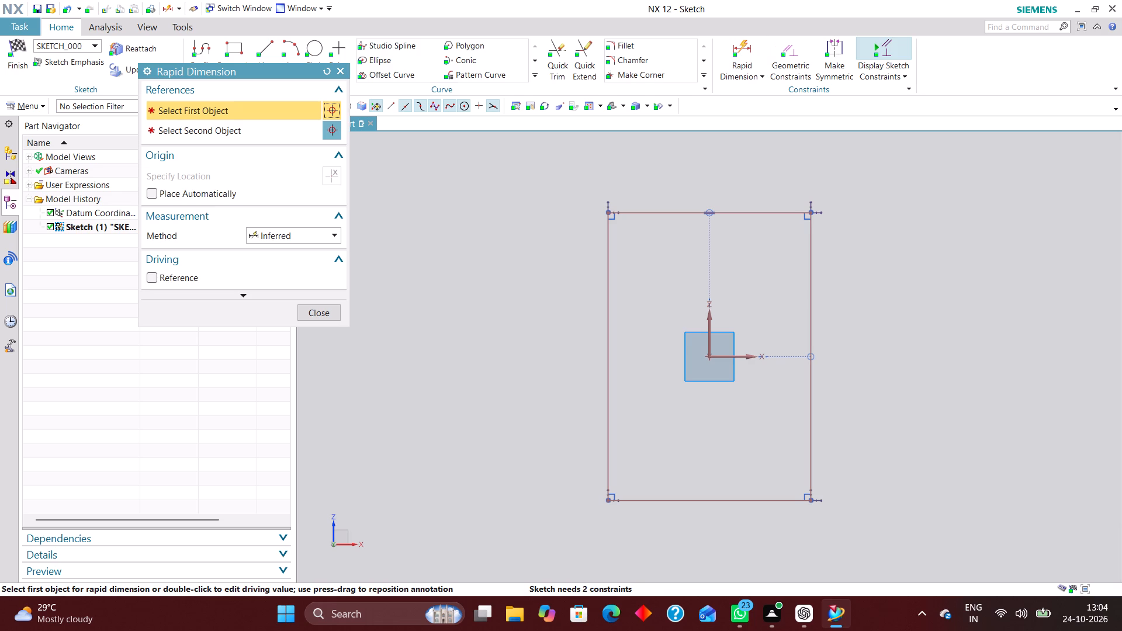
click(775, 501)
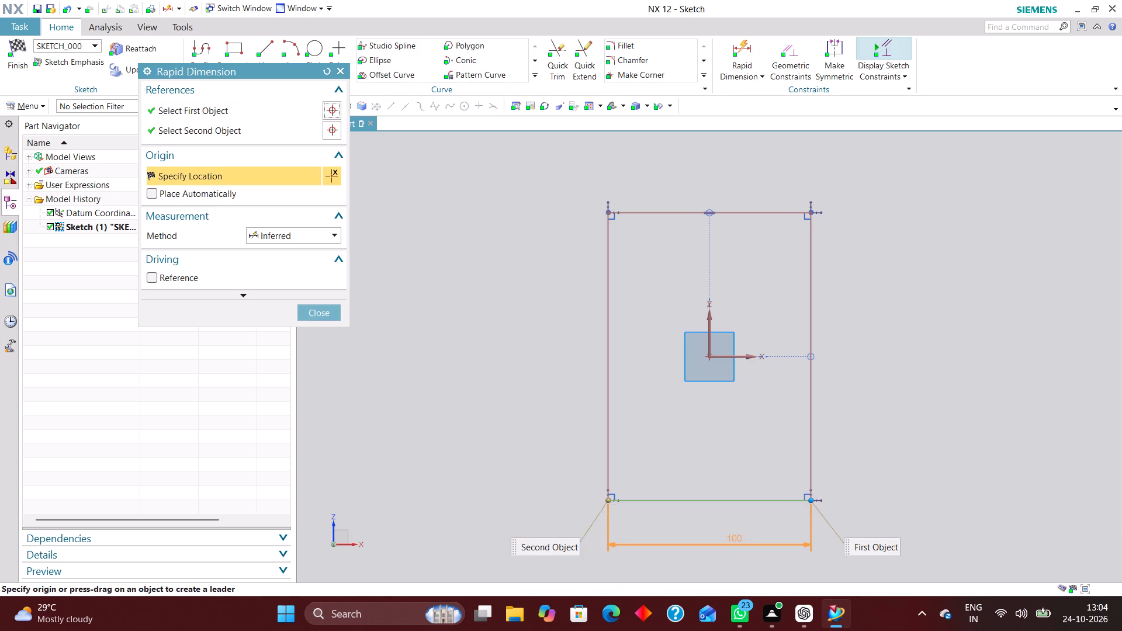
click(733, 538)
text(60)
key(Return)
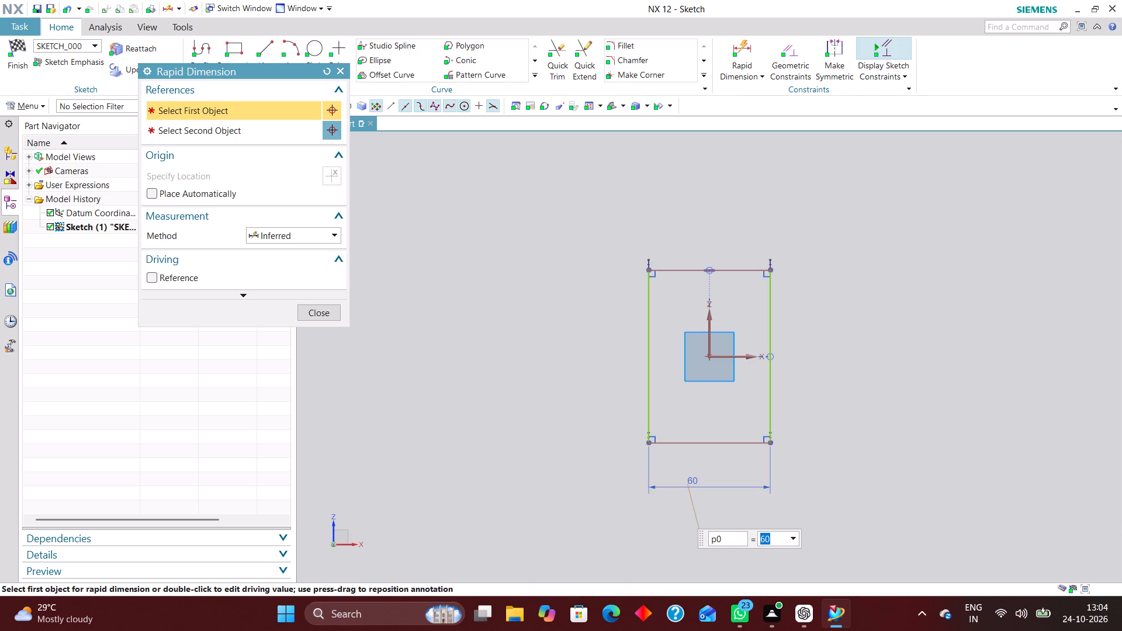
Dimension the rectangle's right vertical edge, set the height to 75 mm, and finish the sketch.
click(774, 404)
click(841, 361)
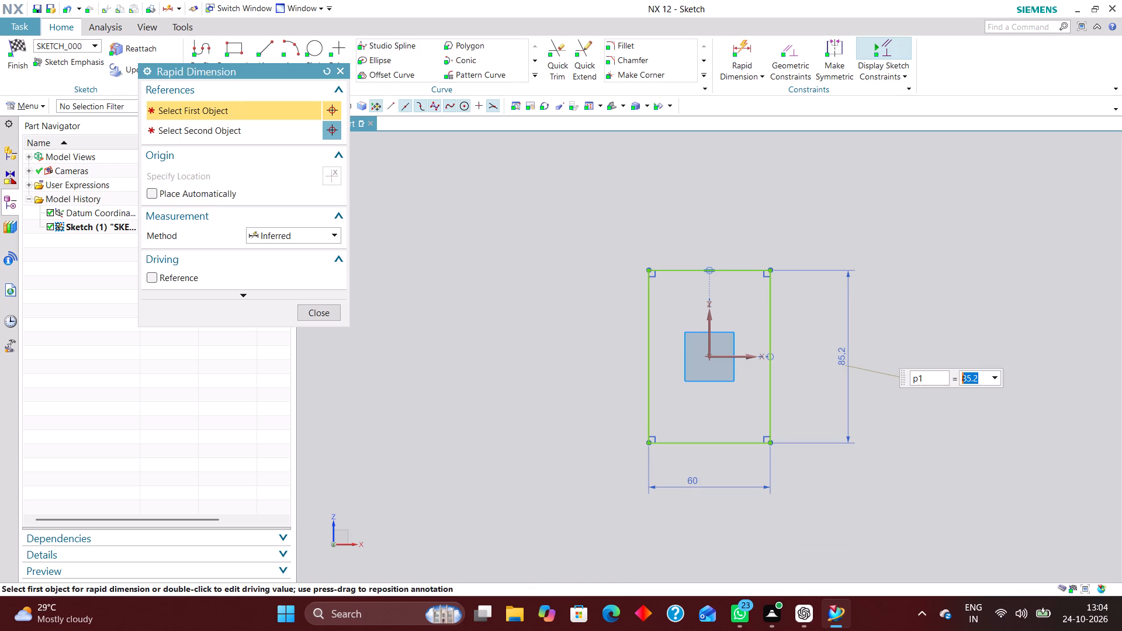
key(7)
key(5)
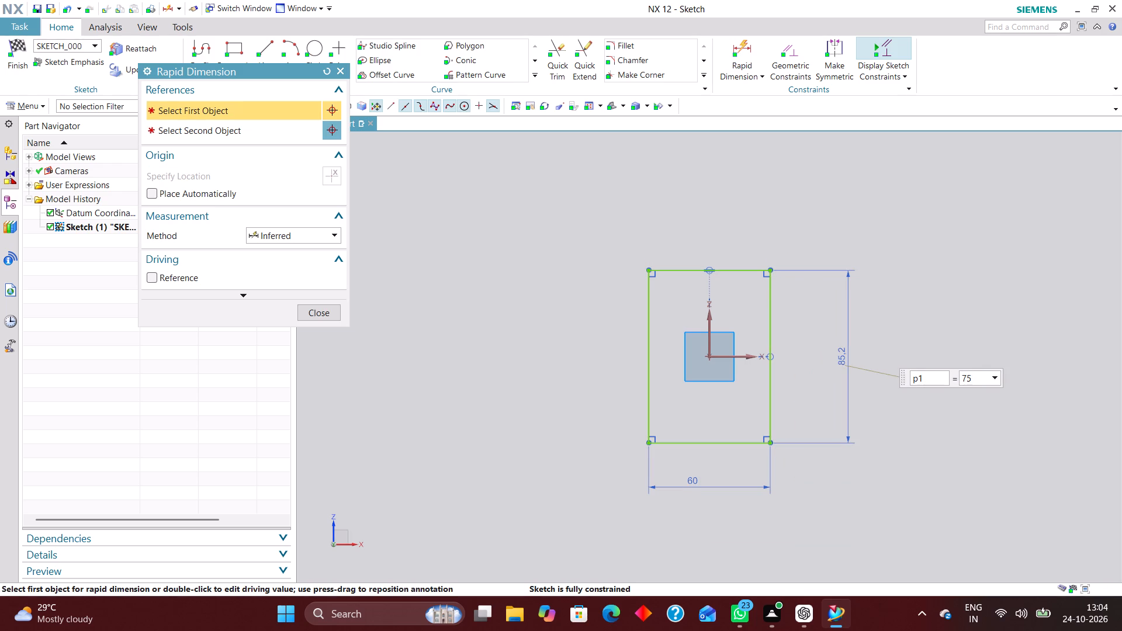
key(Return)
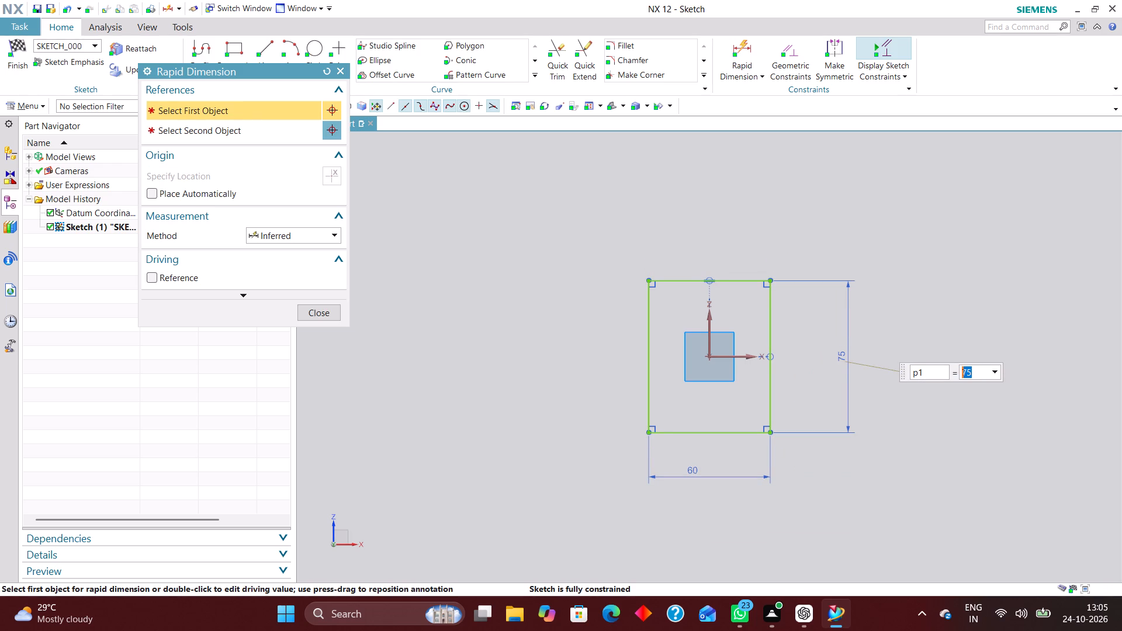
click(335, 315)
click(16, 46)
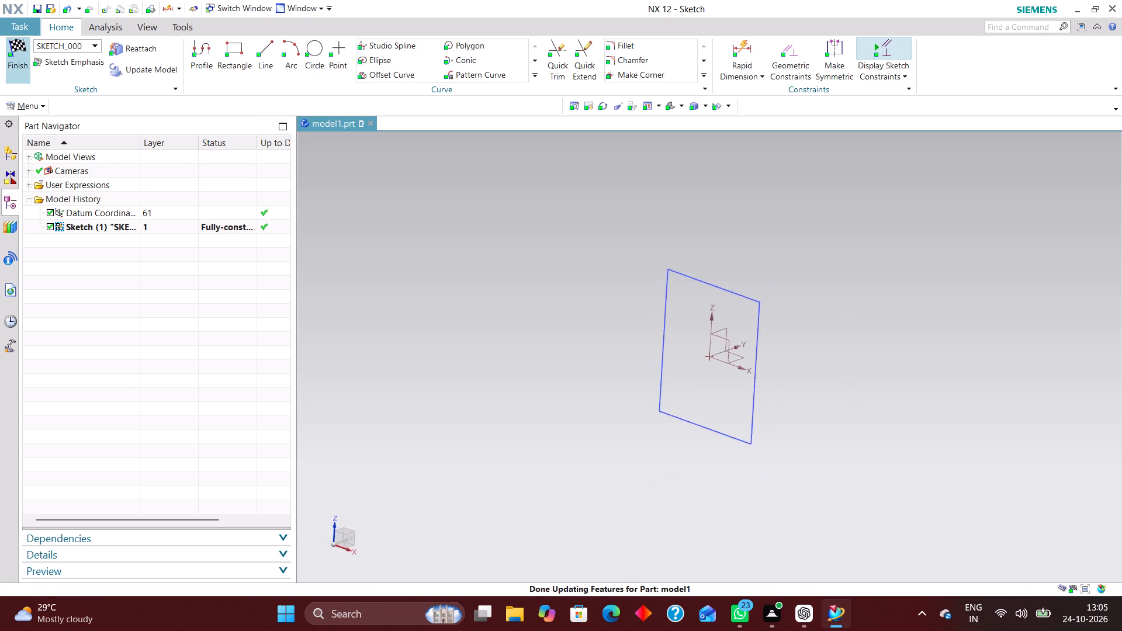
Extrude the rectangle as a new body from a start distance of 0 to an end distance of 14 mm.
click(168, 51)
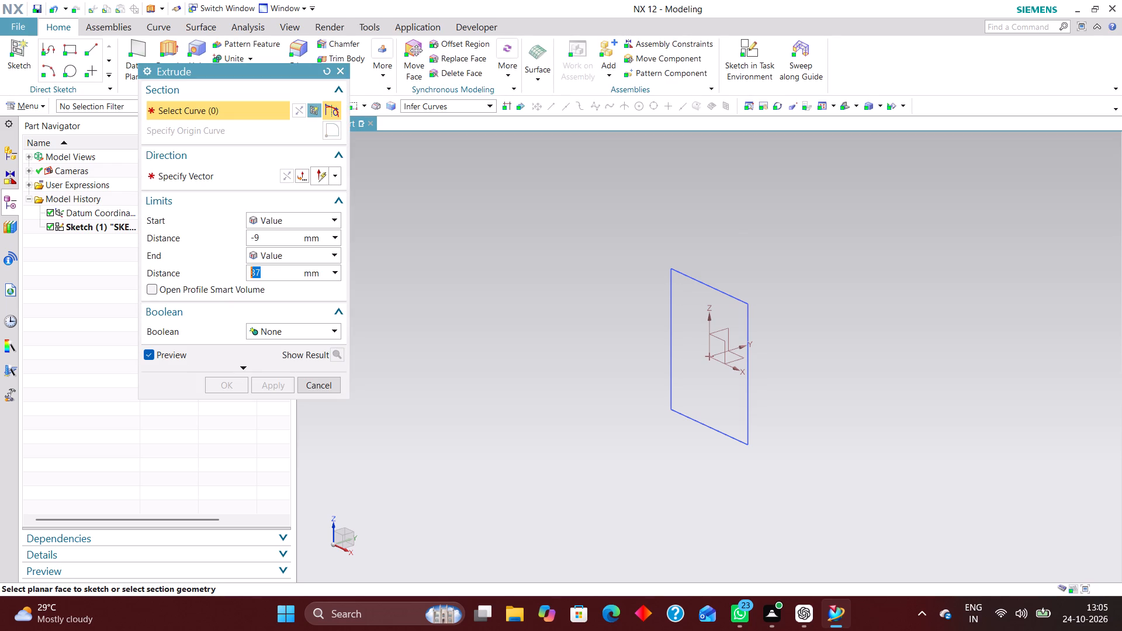
click(746, 313)
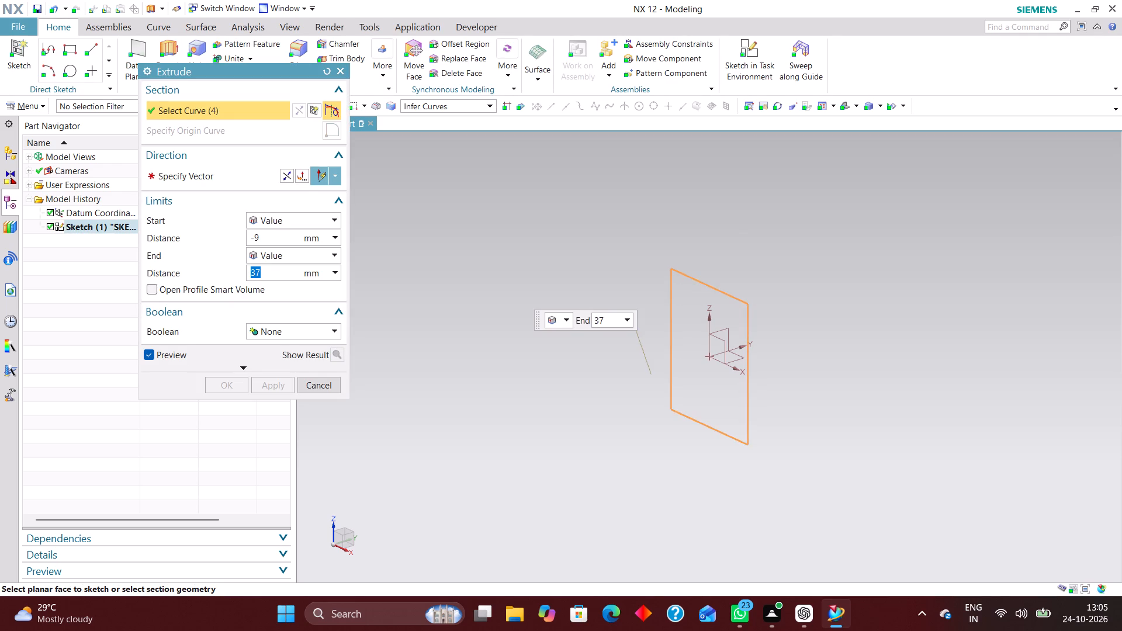
click(308, 213)
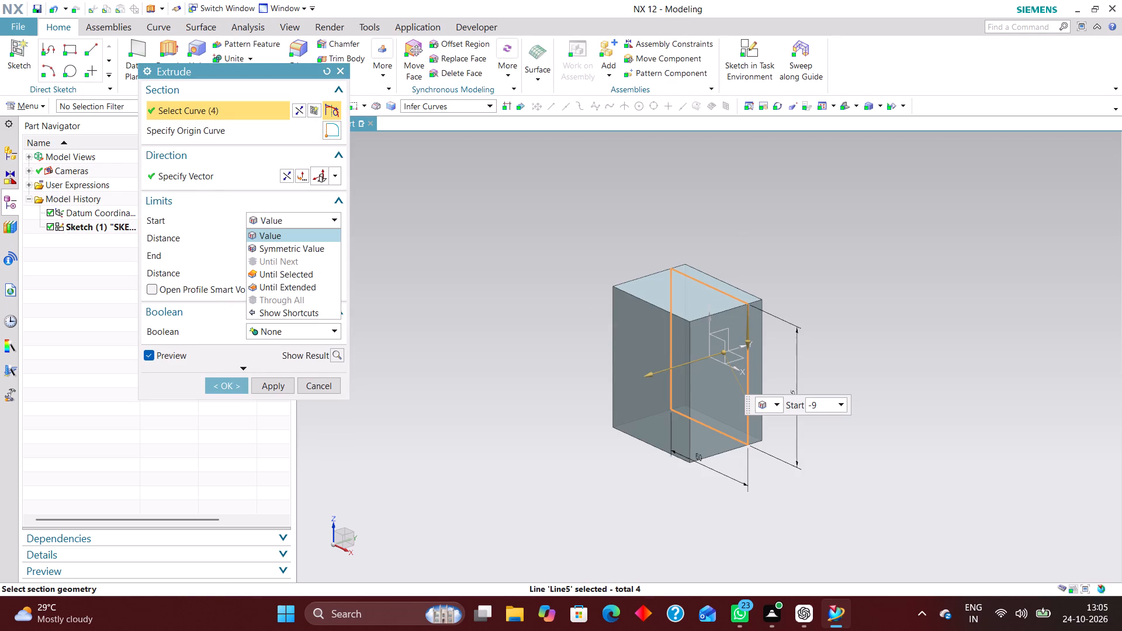
click(300, 245)
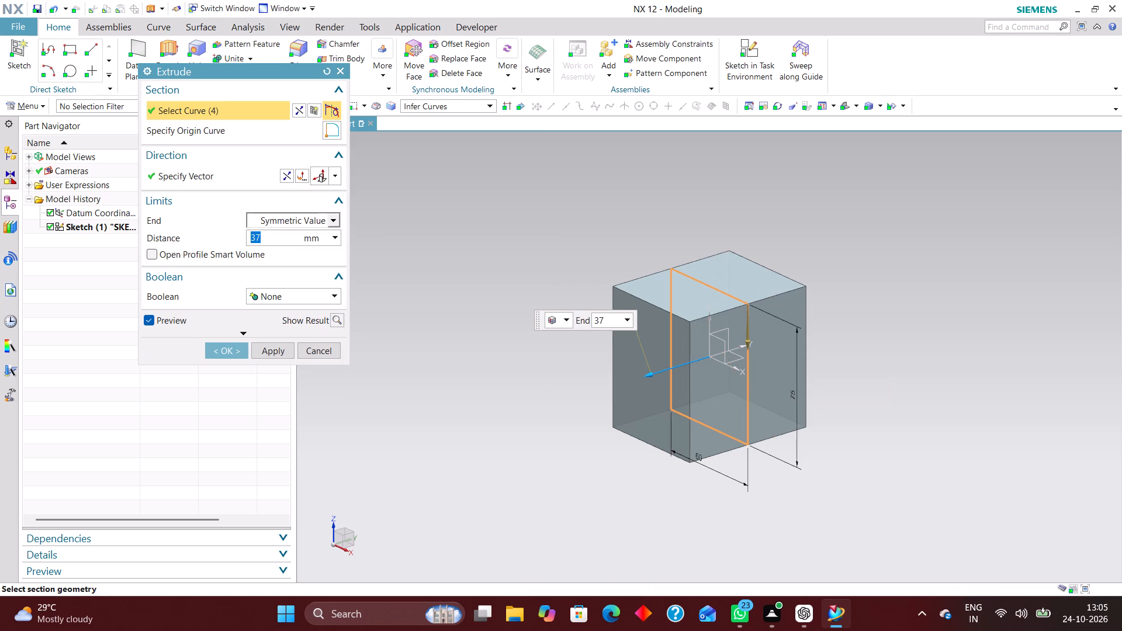
click(328, 220)
click(290, 238)
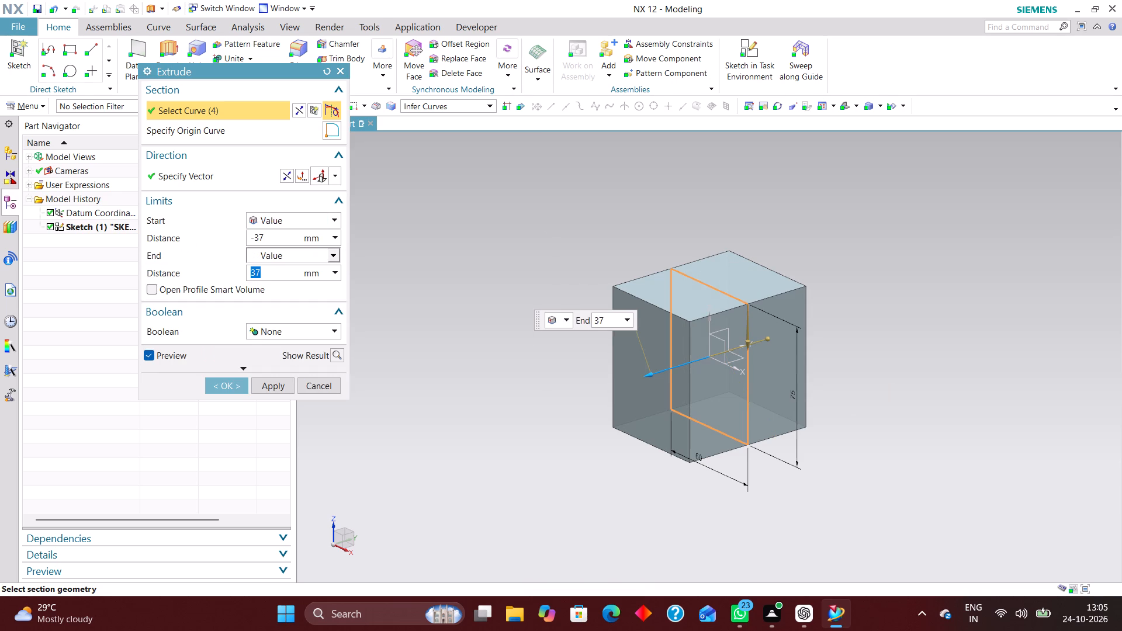
drag(278, 237, 233, 239)
key(0)
key(Return)
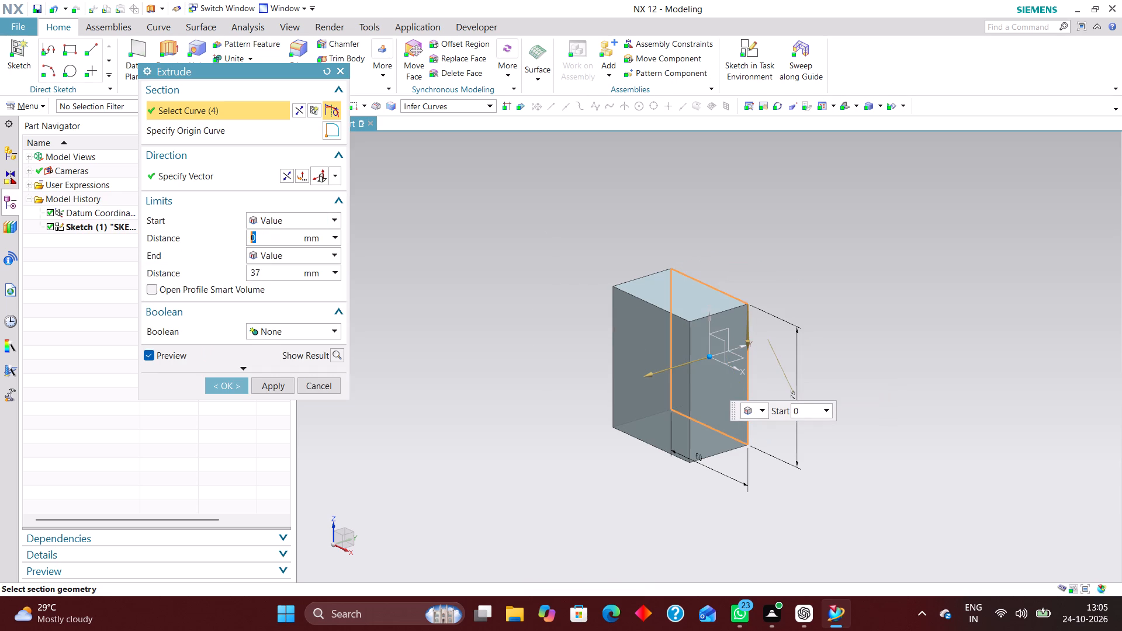
drag(268, 269, 199, 272)
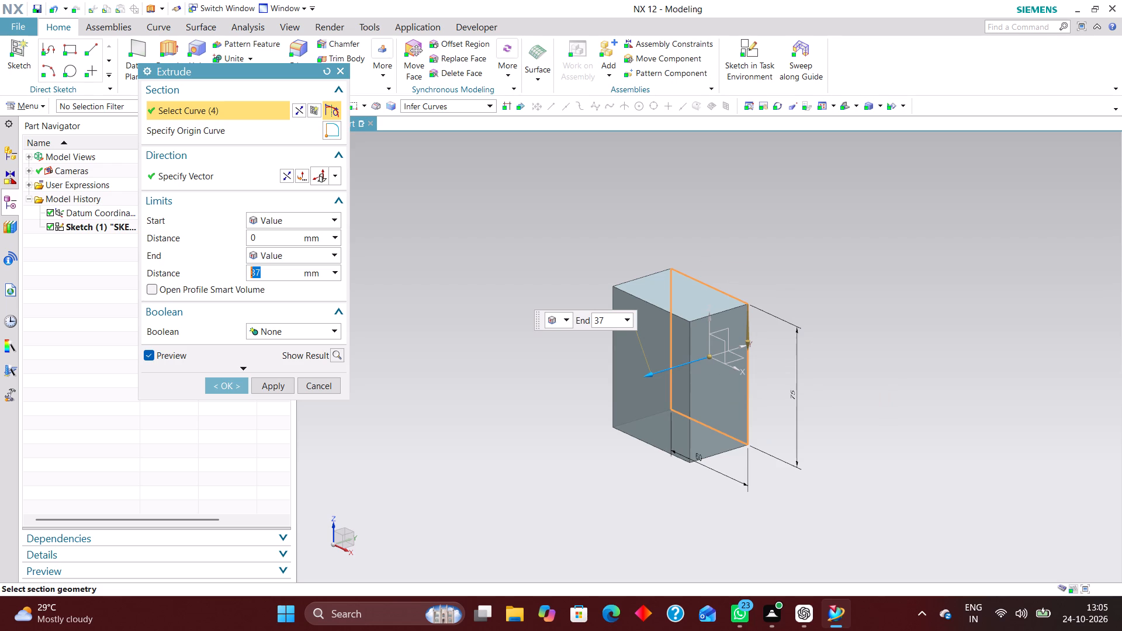
text(14)
key(Return)
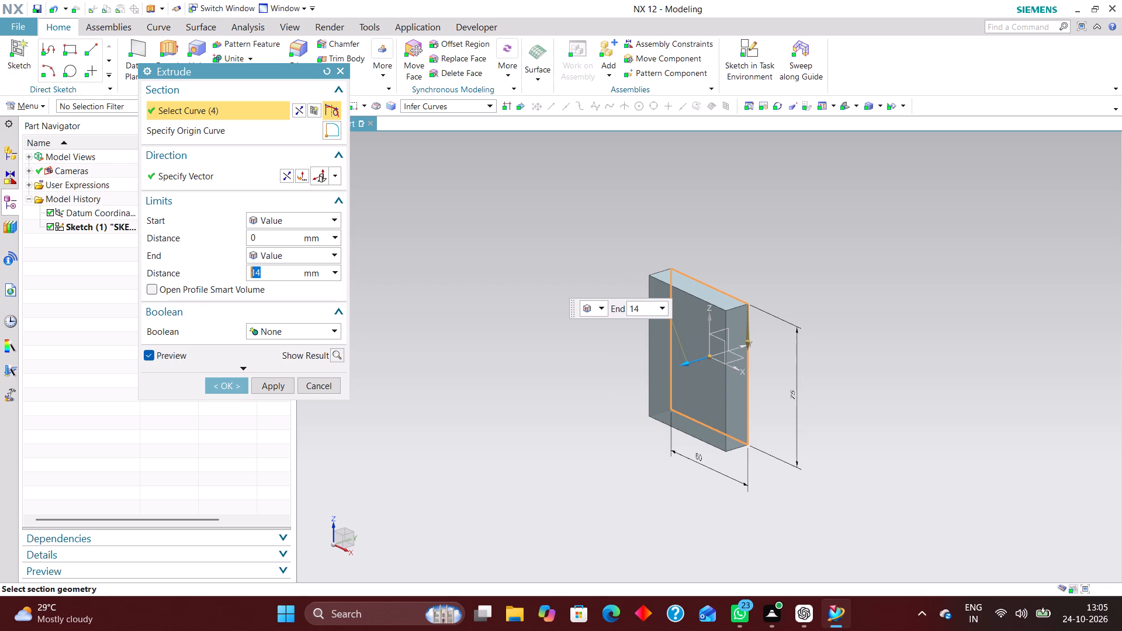
click(227, 383)
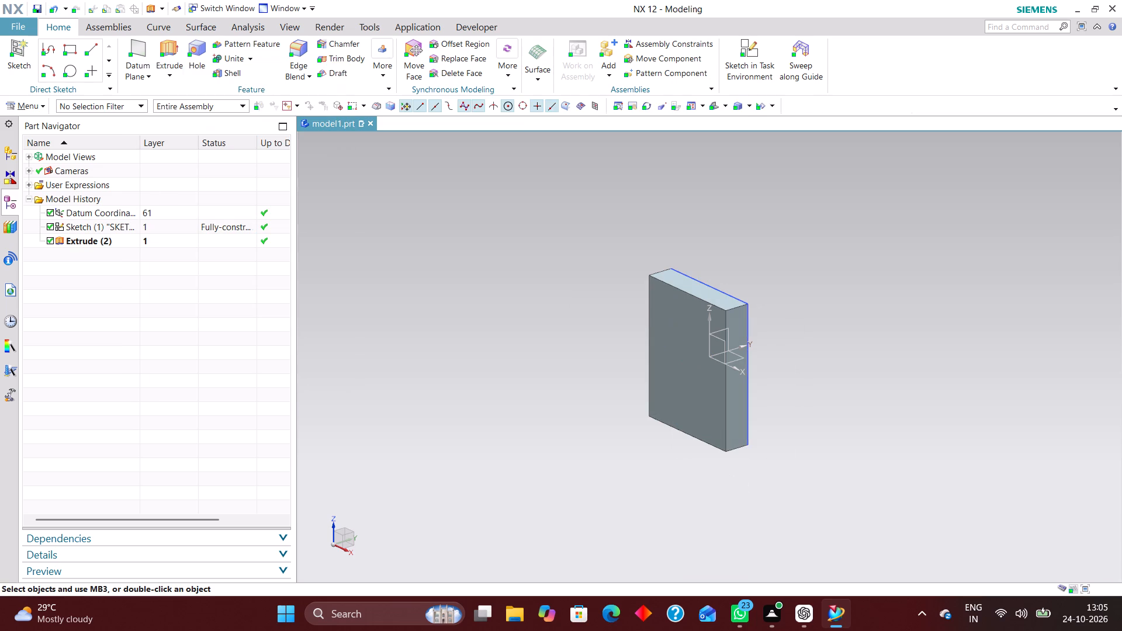
Hide the rectangle sketch used for the extruded plate.
right_drag(748, 329, 746, 425)
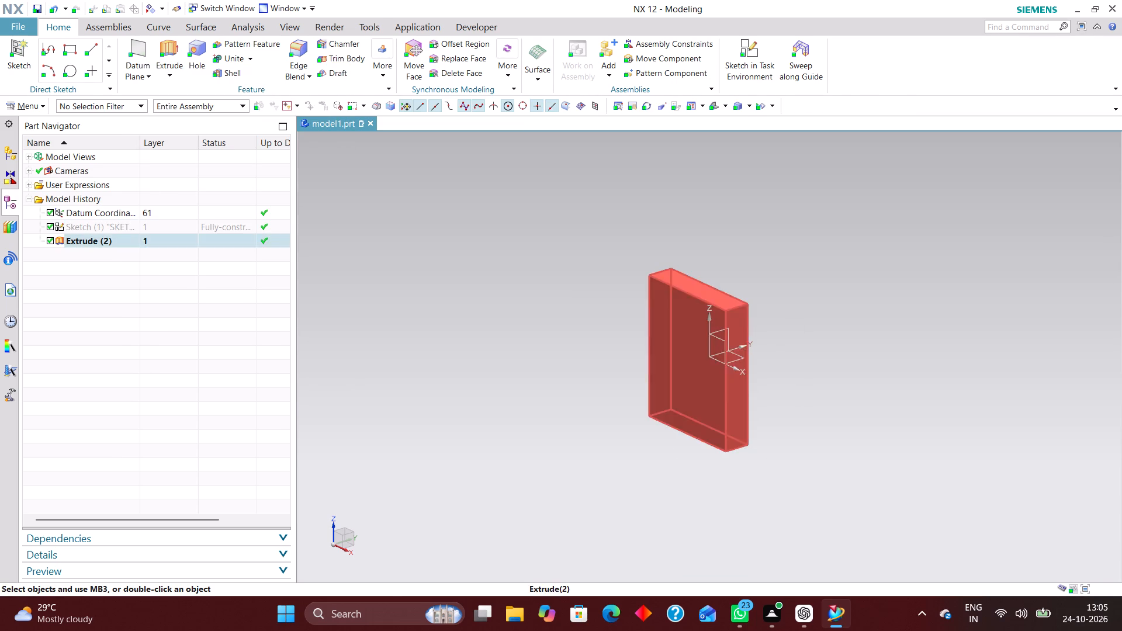
On a new sketch in the datum YZ plane, draw a rectangle about 83 mm high beside the plate's front face.
click(745, 43)
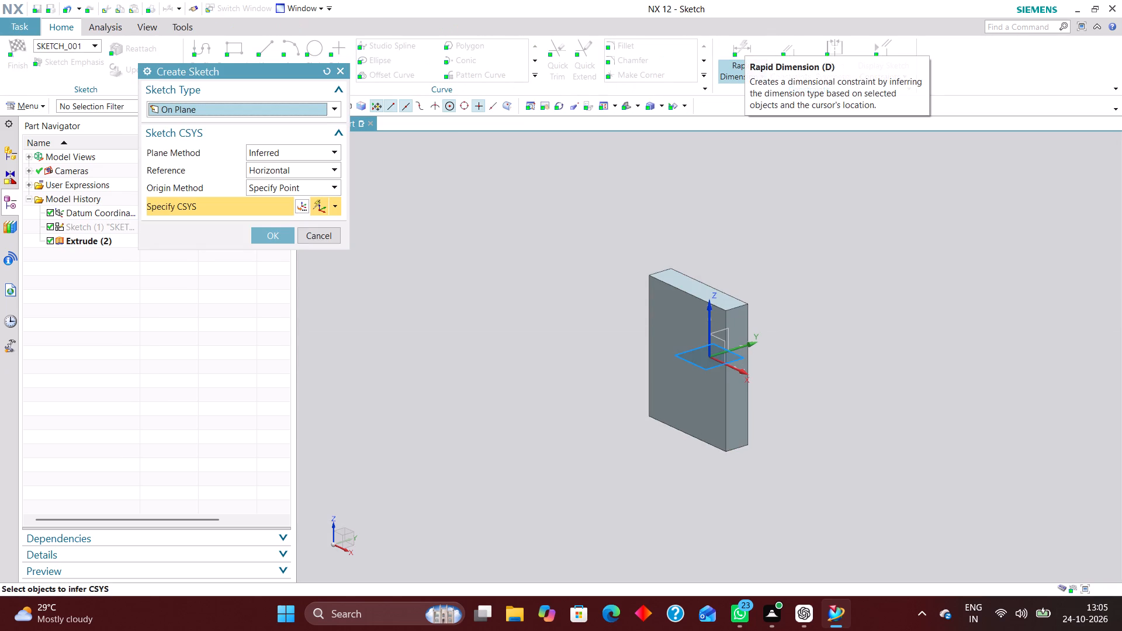
click(722, 329)
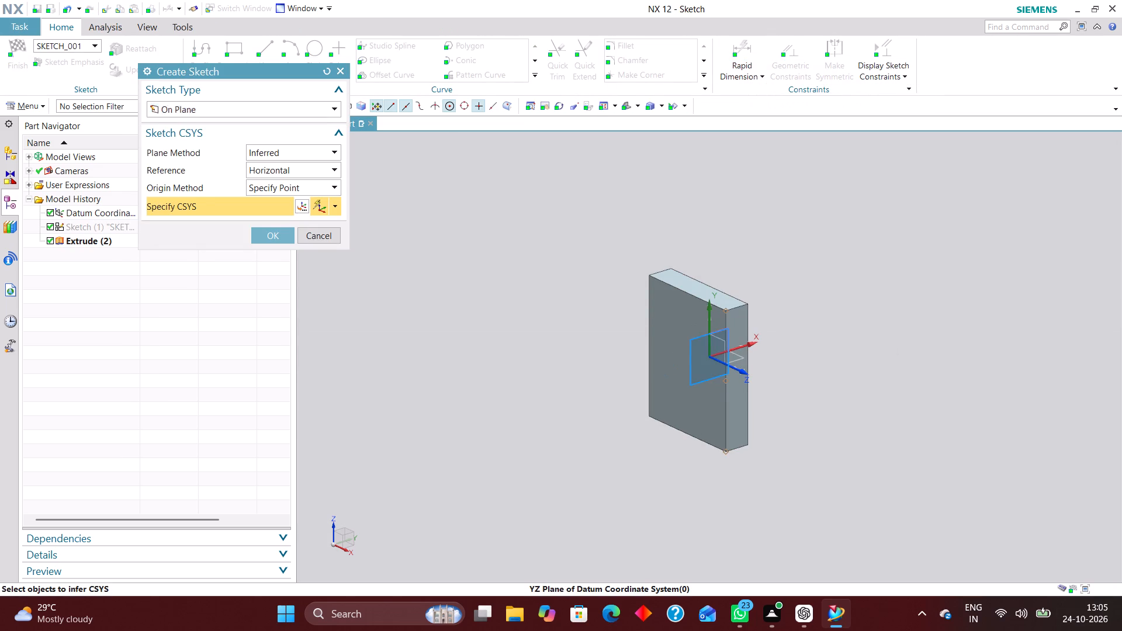
click(283, 235)
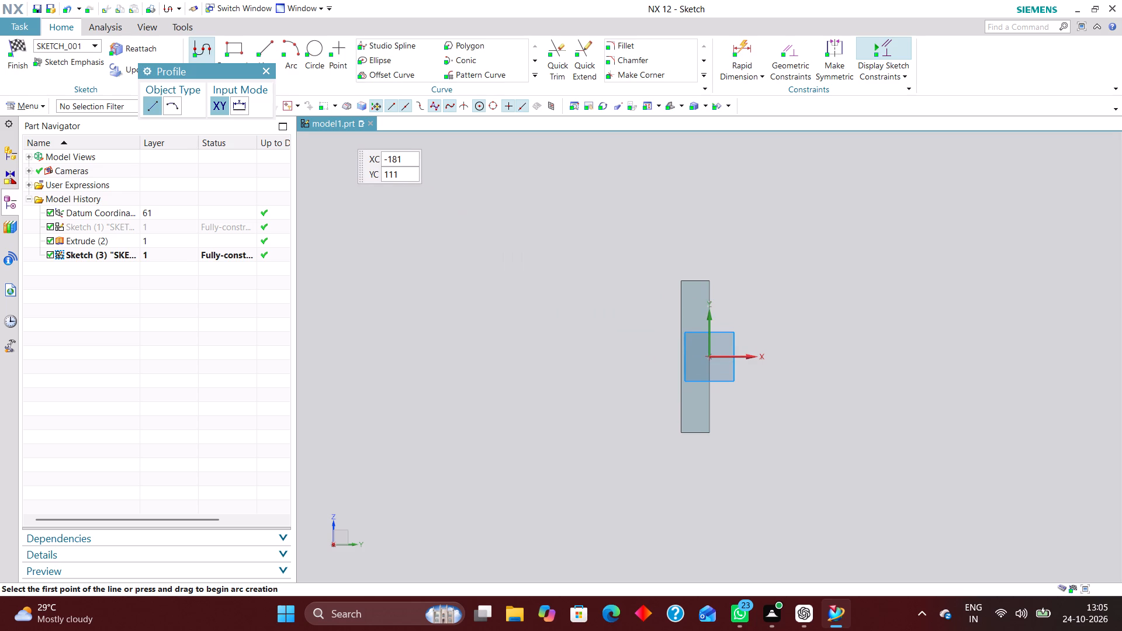
click(228, 48)
click(503, 265)
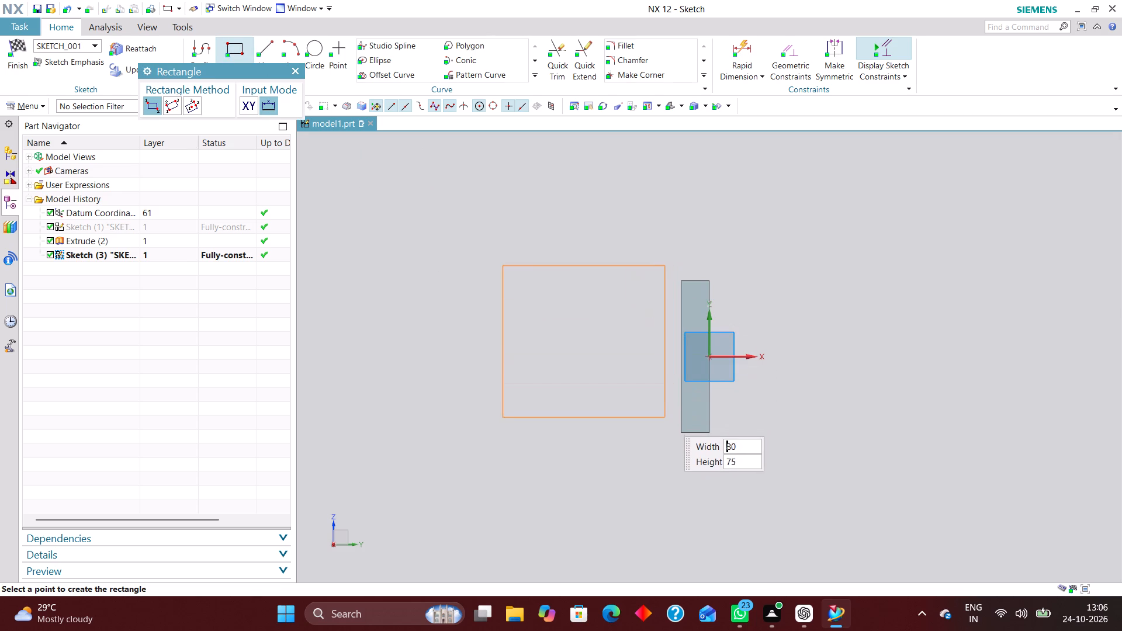
click(669, 434)
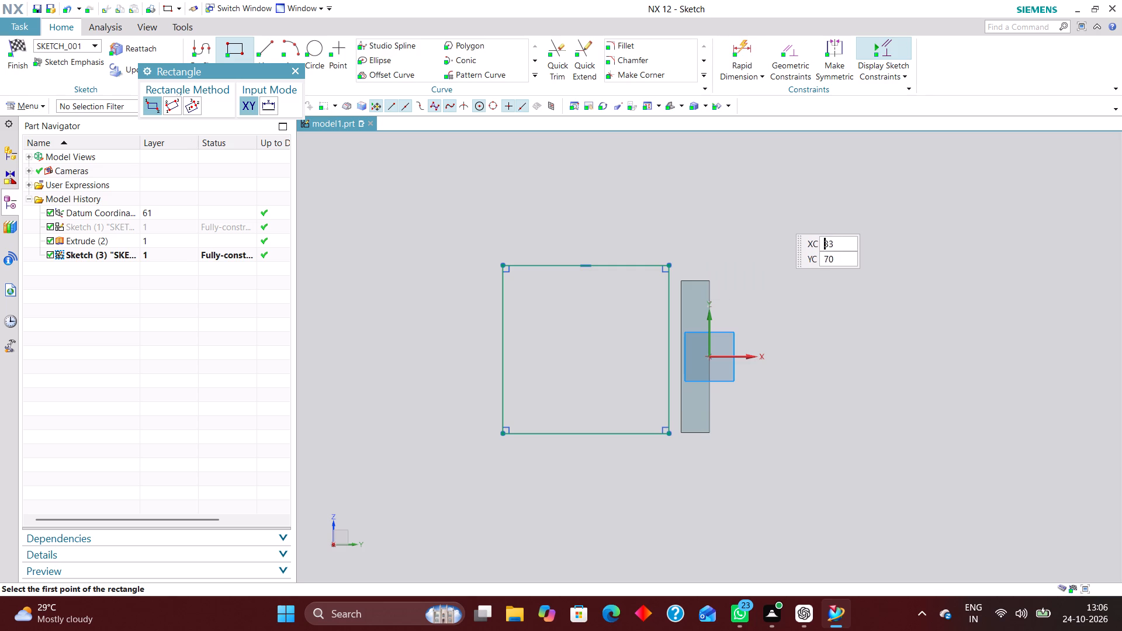
Constrain the midpoint of the new rectangle's plate-side vertical edge to the sketch's horizontal axis.
click(790, 53)
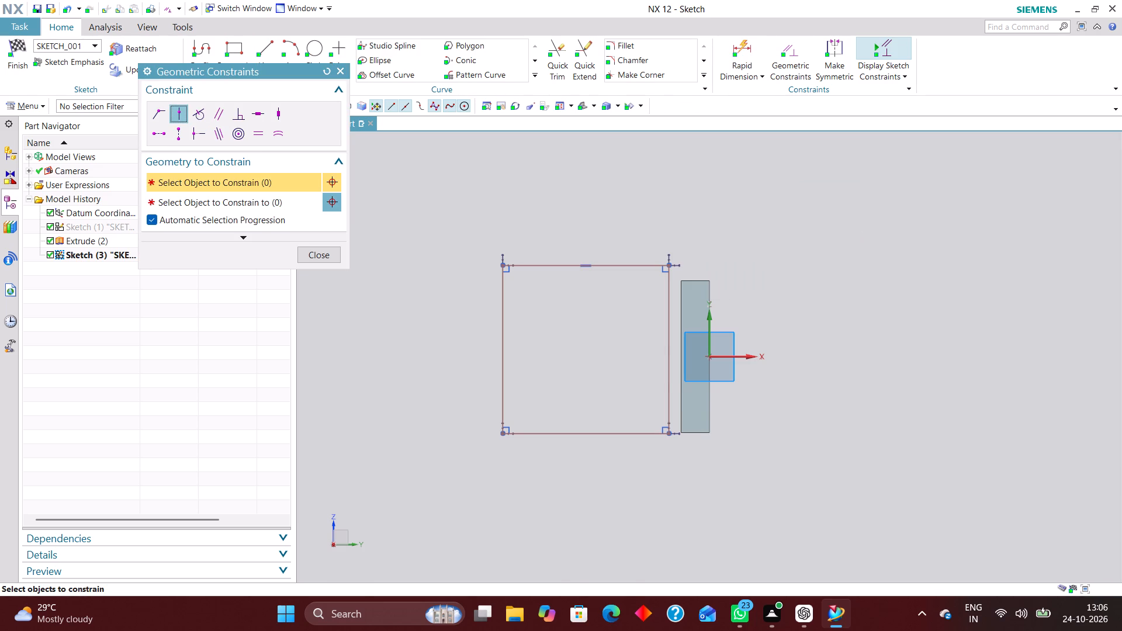
click(667, 354)
click(719, 356)
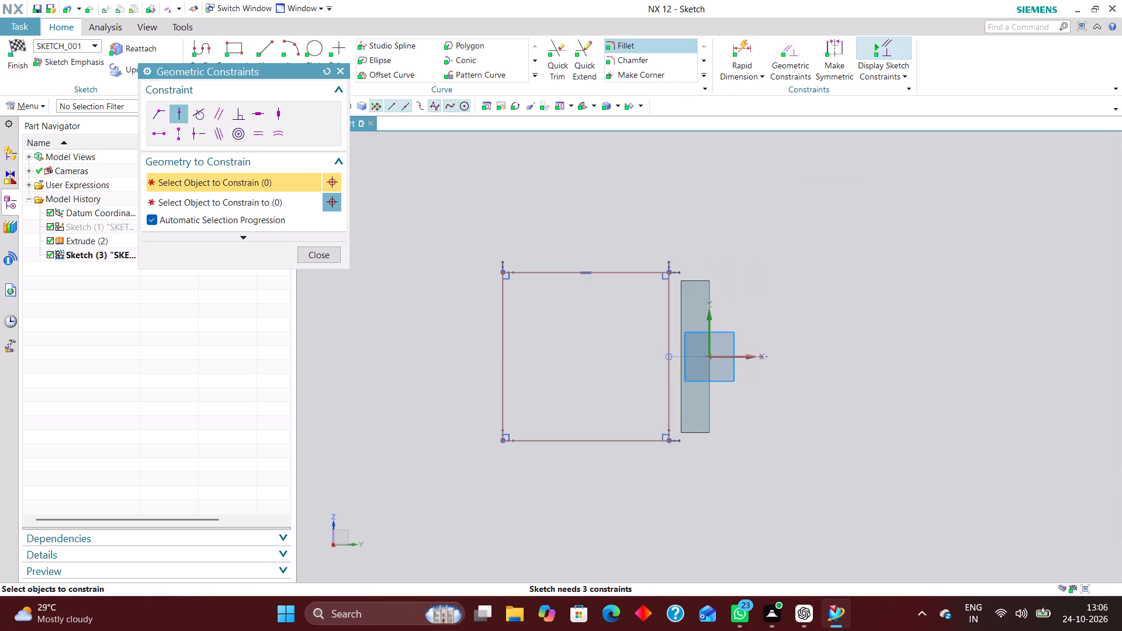
Dimension the new rectangle's height and width, setting both to 75 mm.
click(739, 40)
click(504, 342)
click(463, 340)
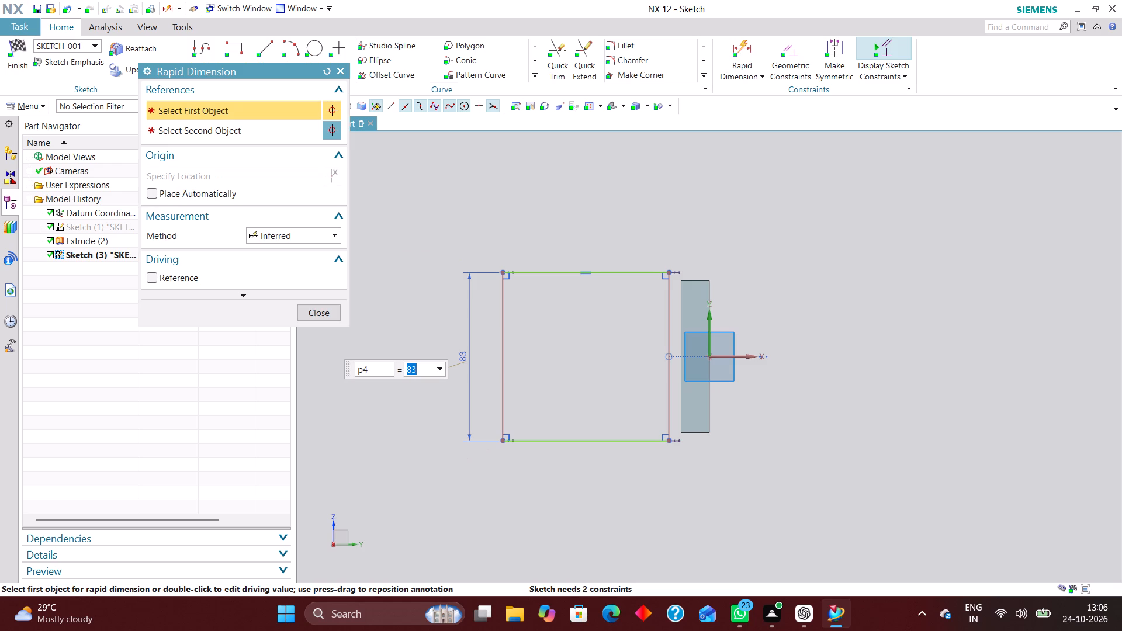
text(75)
key(Return)
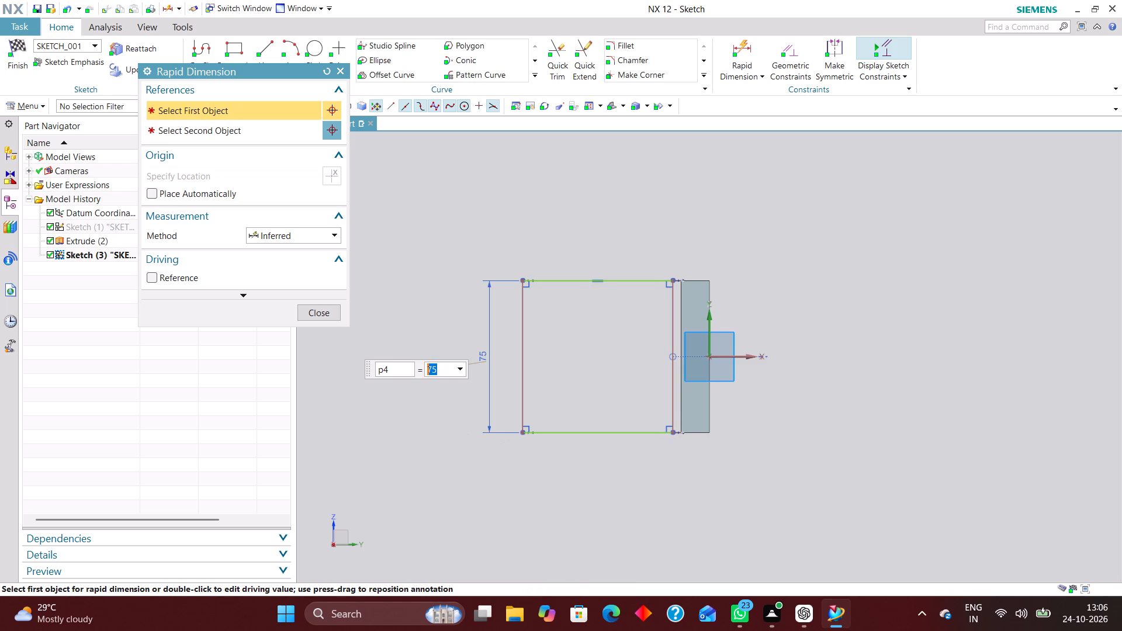
click(639, 280)
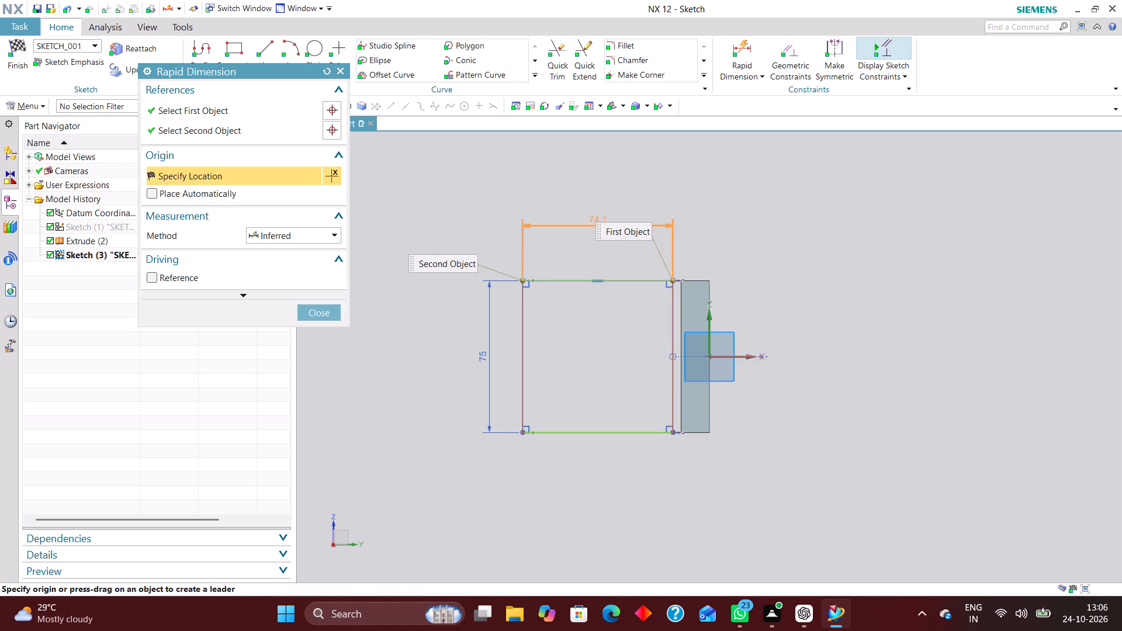
click(589, 219)
text(75)
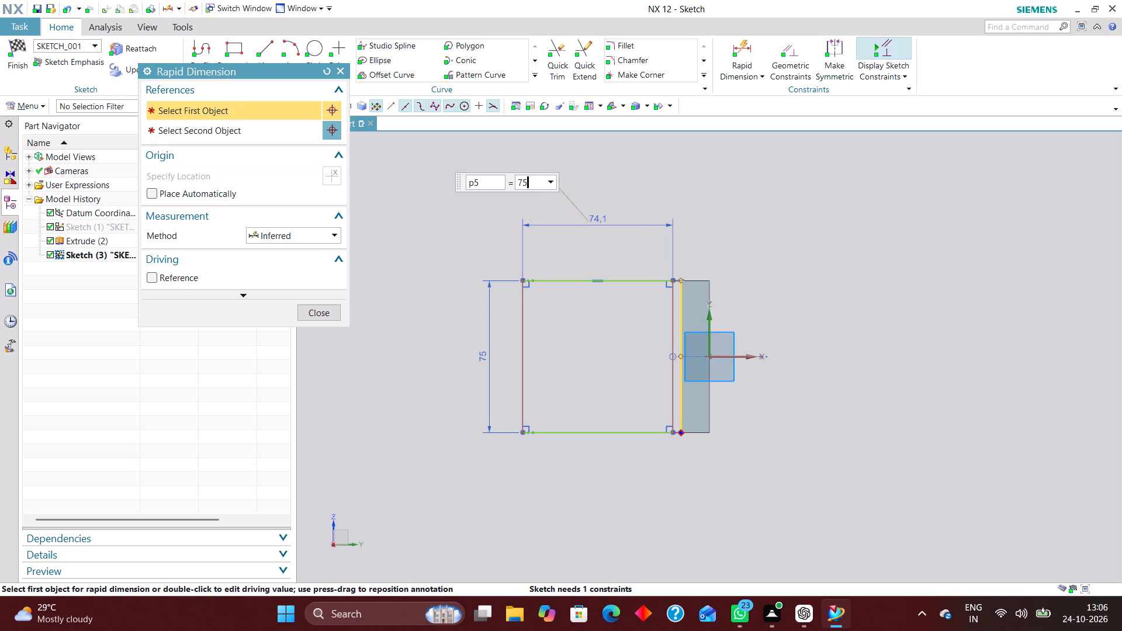
key(Return)
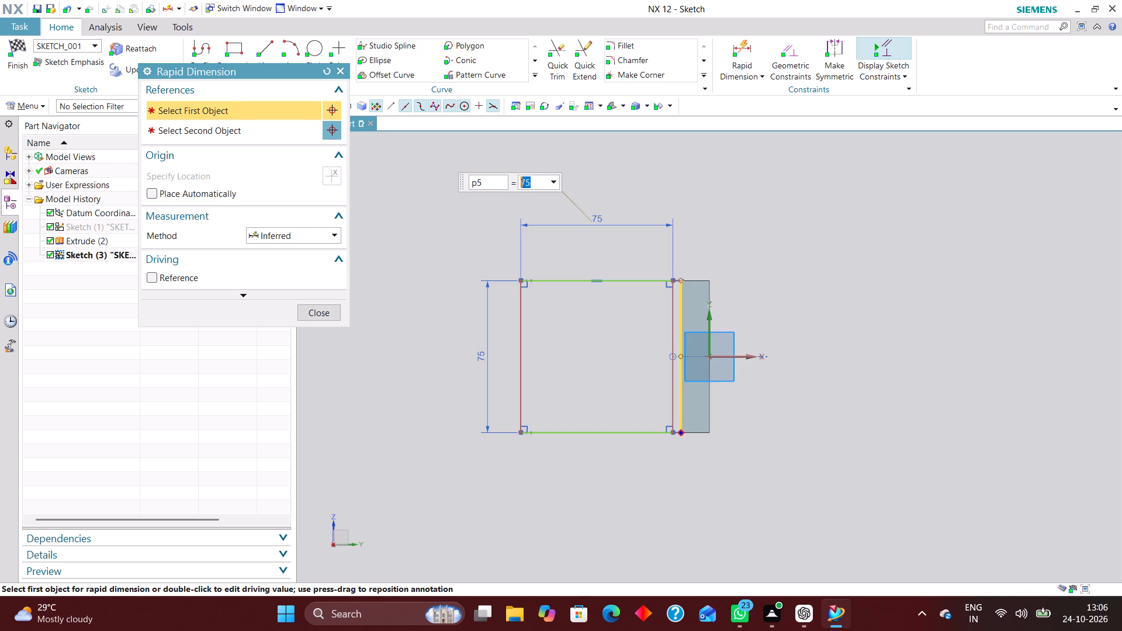
Dimension the rectangle's plate-side edge from the vertical axis, set the distance to 14 mm, and finish the sketch.
scroll(716, 403, up, 3)
click(627, 279)
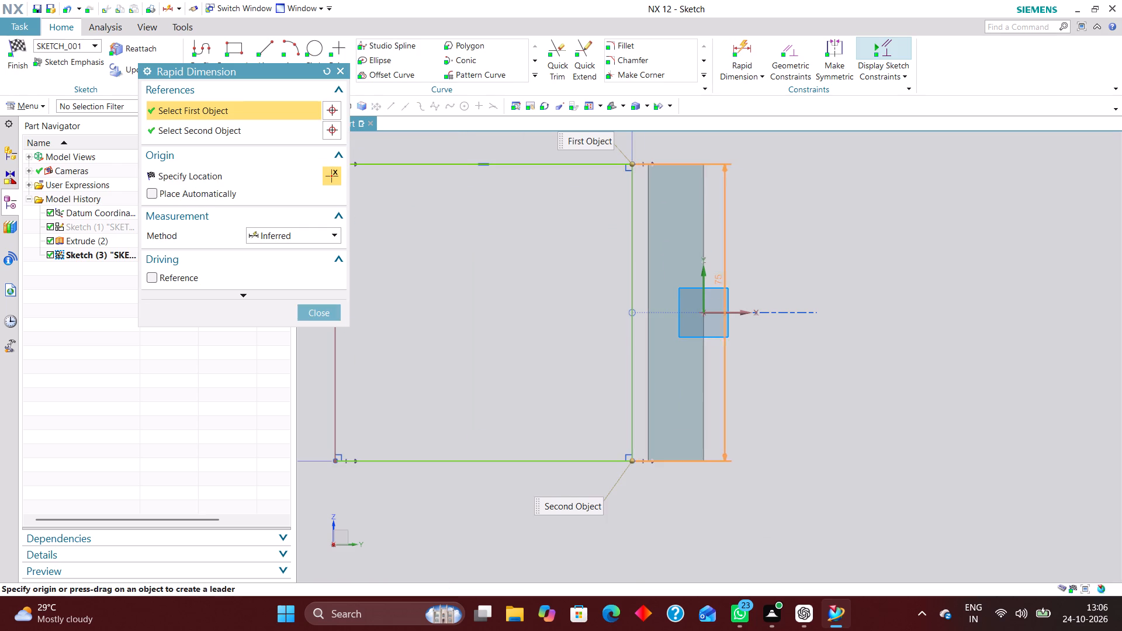
scroll(702, 285, up, 6)
scroll(705, 352, up, 14)
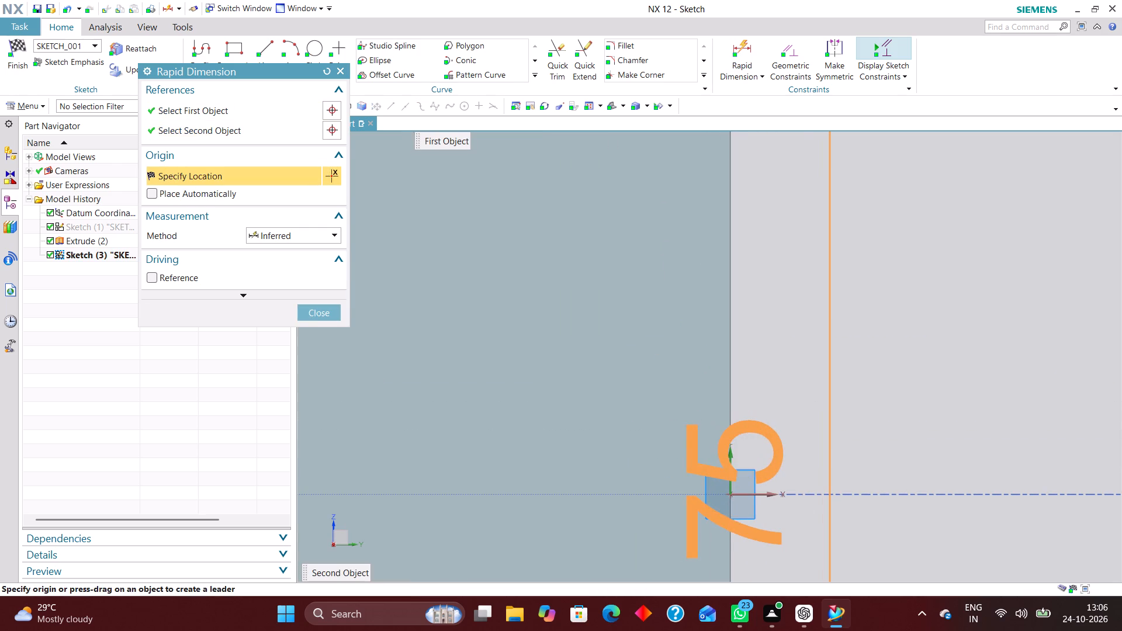
click(730, 473)
scroll(711, 360, down, 8)
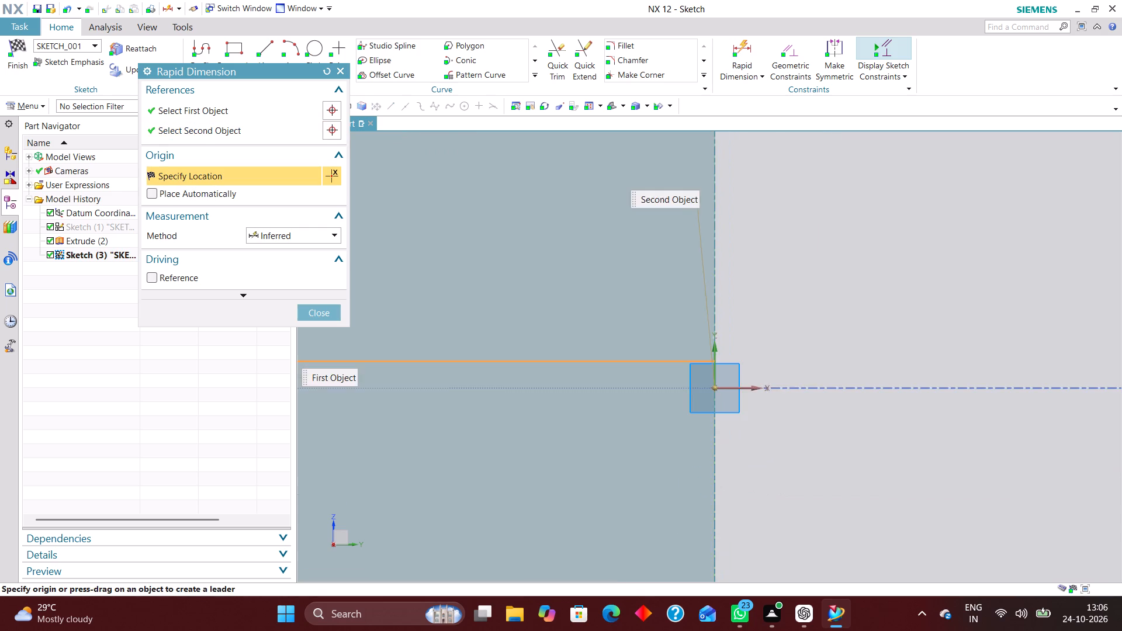
scroll(711, 360, down, 10)
click(684, 512)
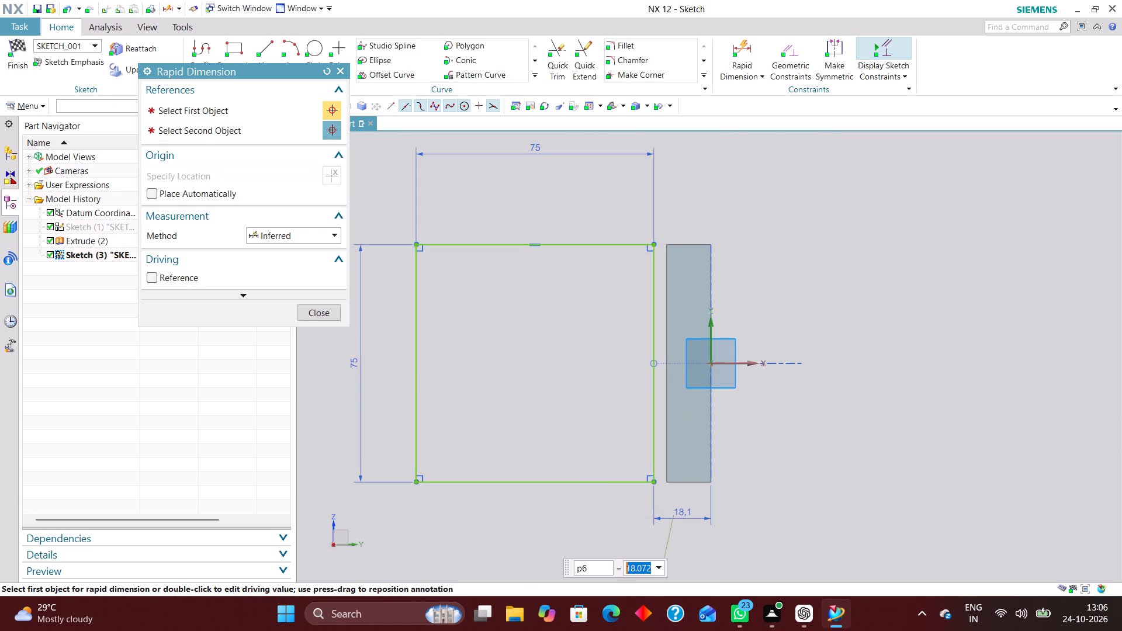
text(14)
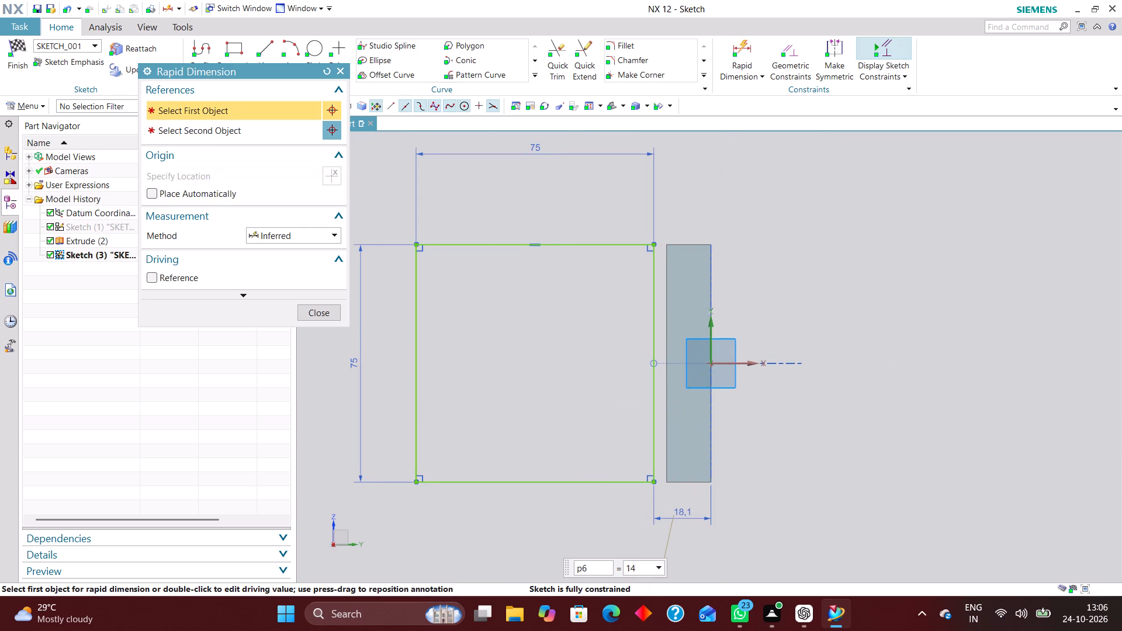
key(Return)
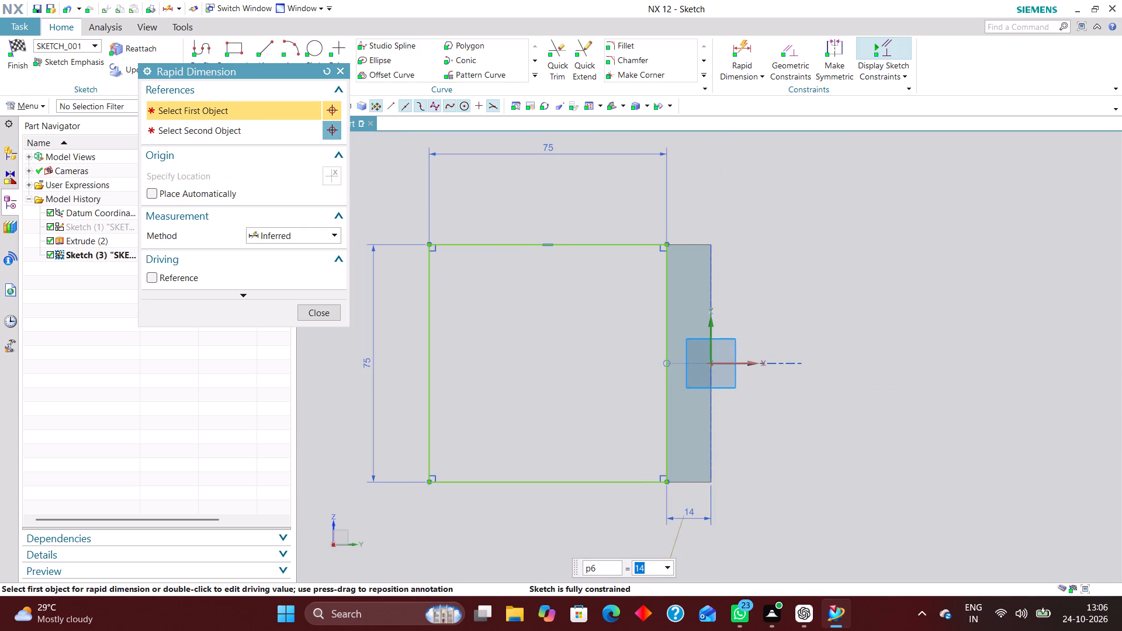
click(325, 317)
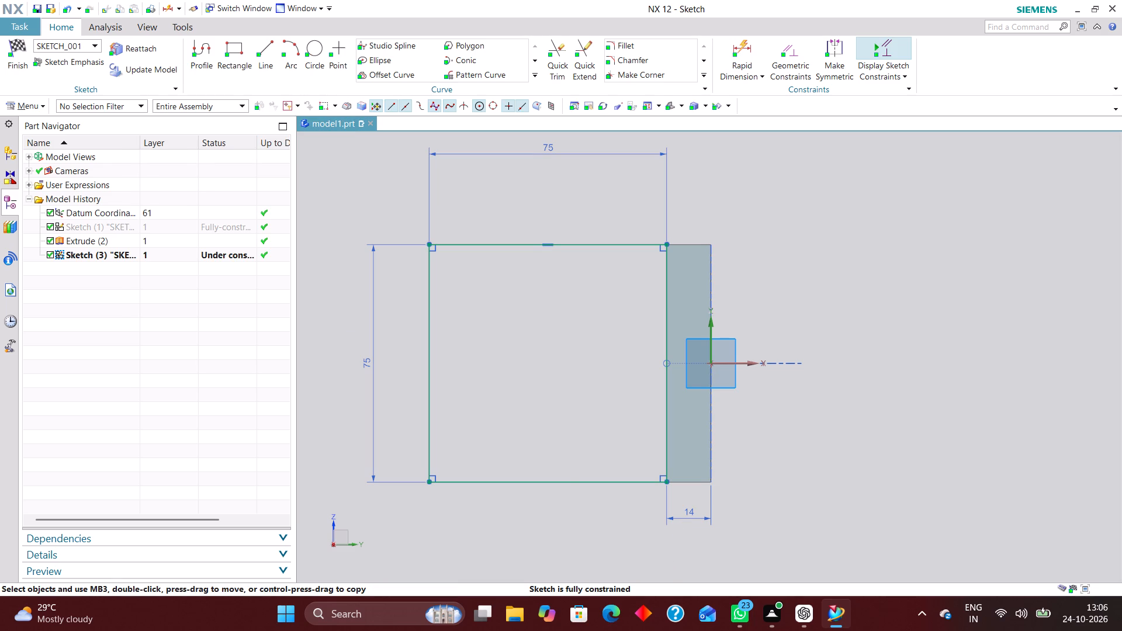
click(19, 37)
click(19, 43)
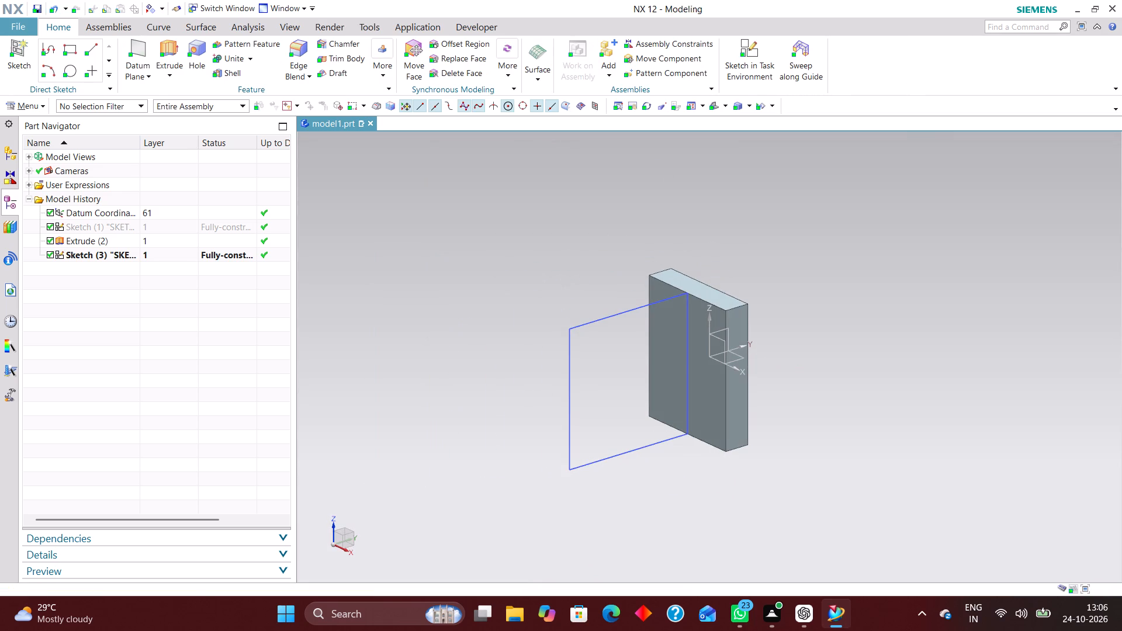
Extrude the 75 mm square sketch with a start limit of -38 mm and an end limit of -30 mm.
click(173, 50)
click(600, 317)
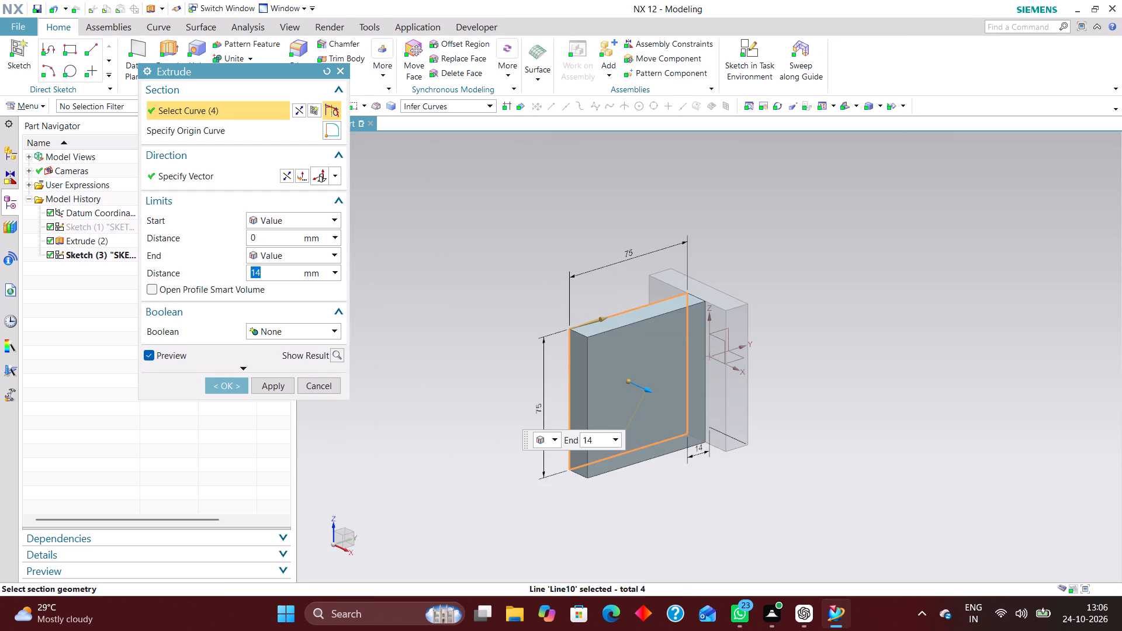
middle_drag(810, 367, 872, 368)
scroll(871, 365, up, 1)
right_drag(902, 348, 830, 349)
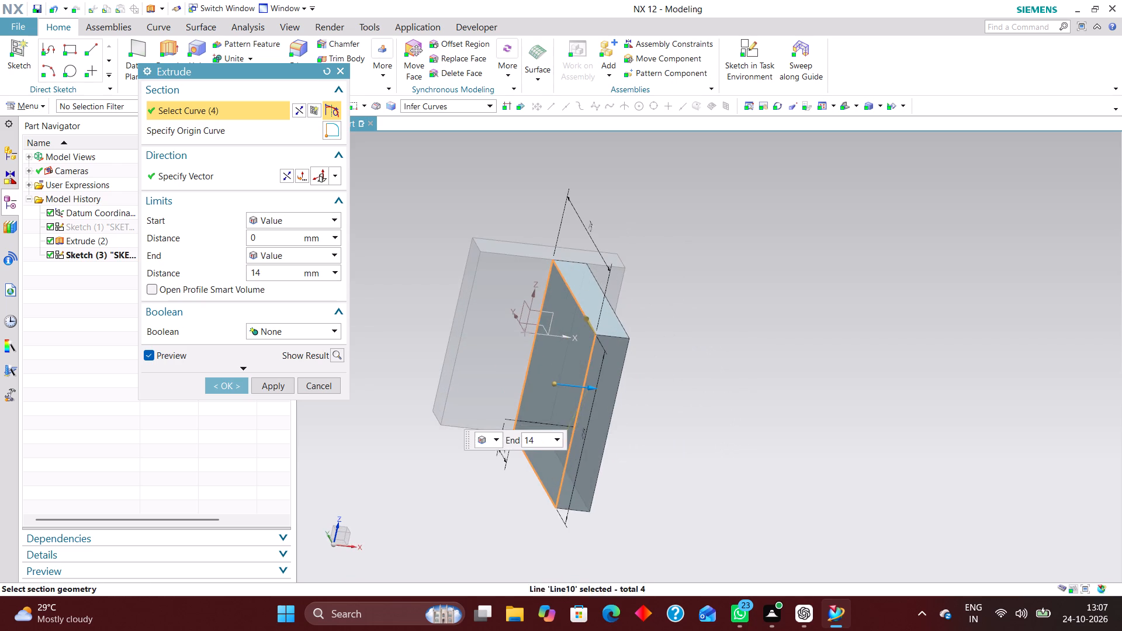
right_drag(830, 349, 826, 349)
scroll(531, 393, up, 2)
drag(580, 387, 545, 382)
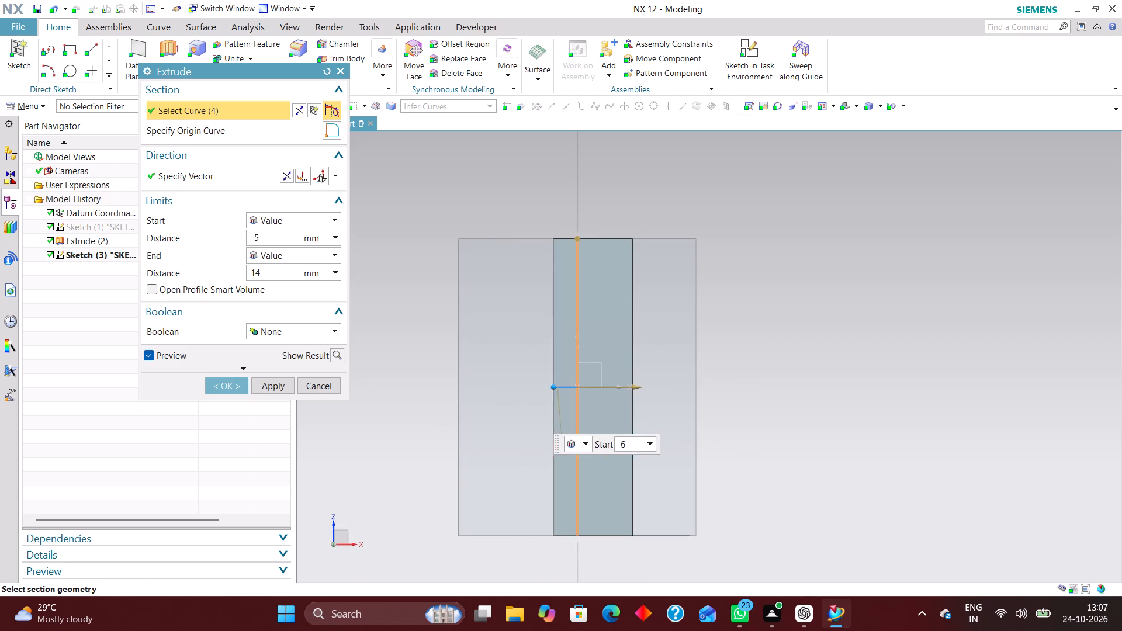
drag(545, 382, 463, 373)
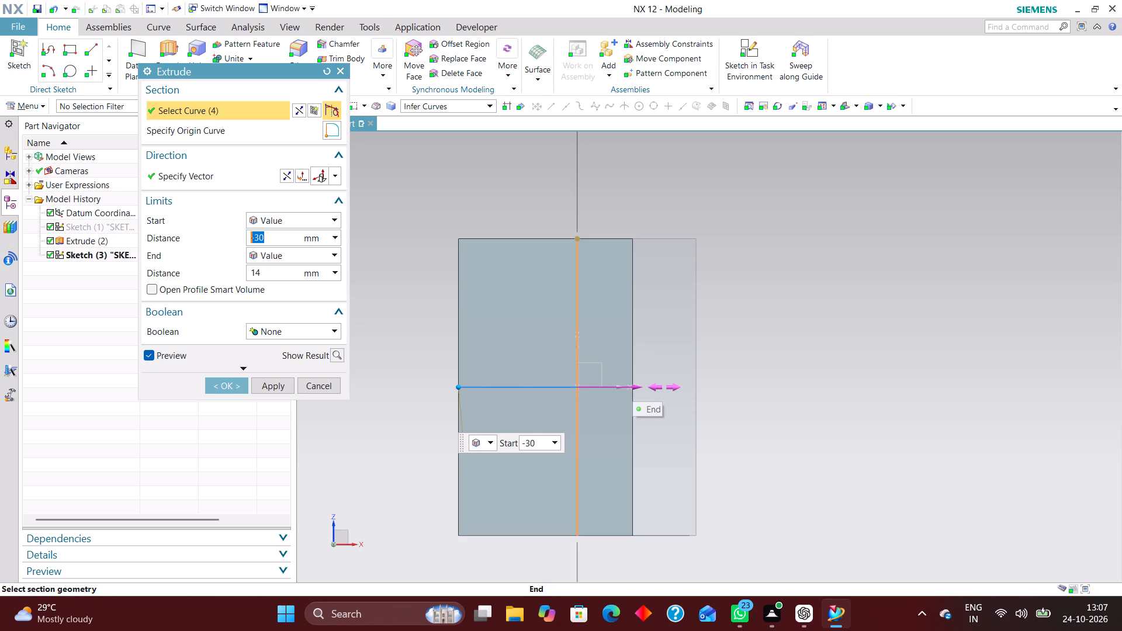
drag(635, 387, 619, 387)
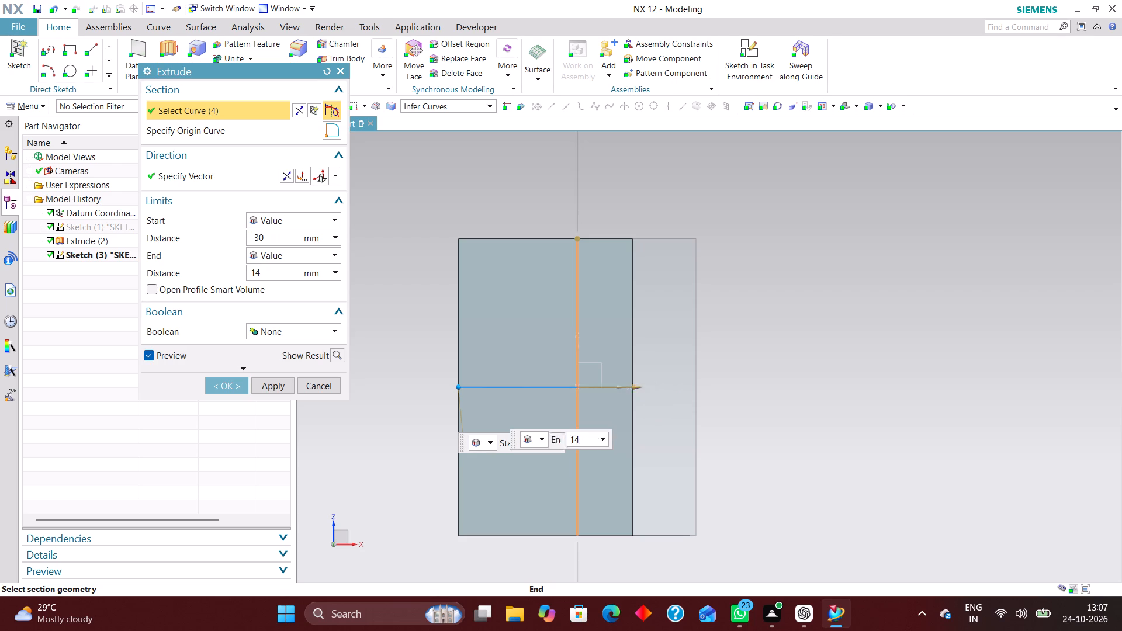
drag(619, 387, 573, 386)
drag(454, 386, 421, 385)
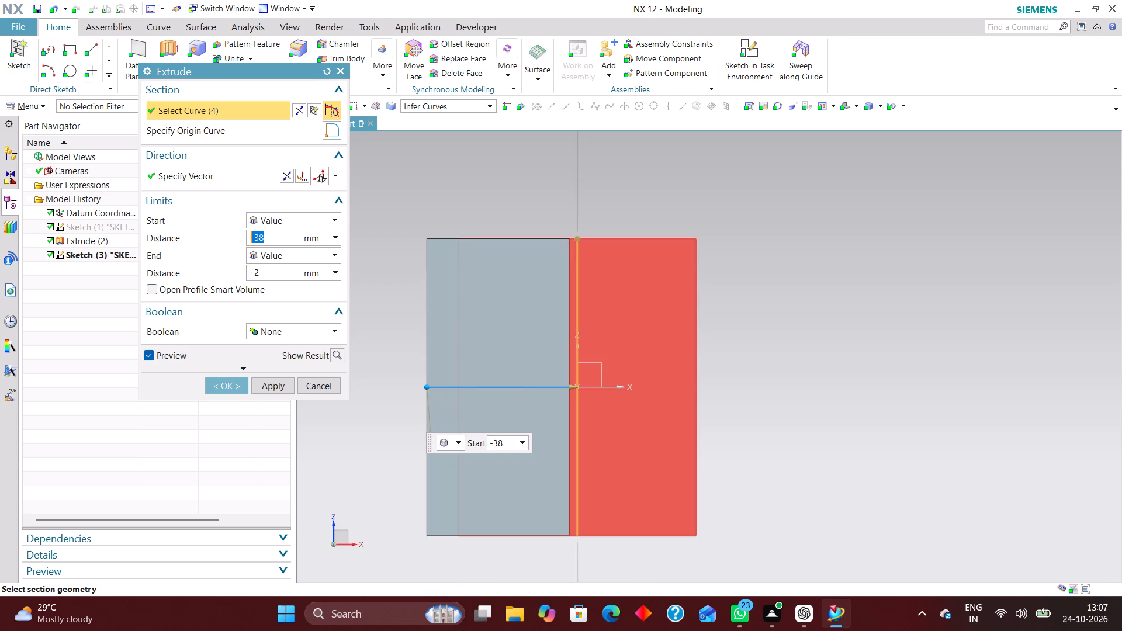
drag(569, 387, 439, 384)
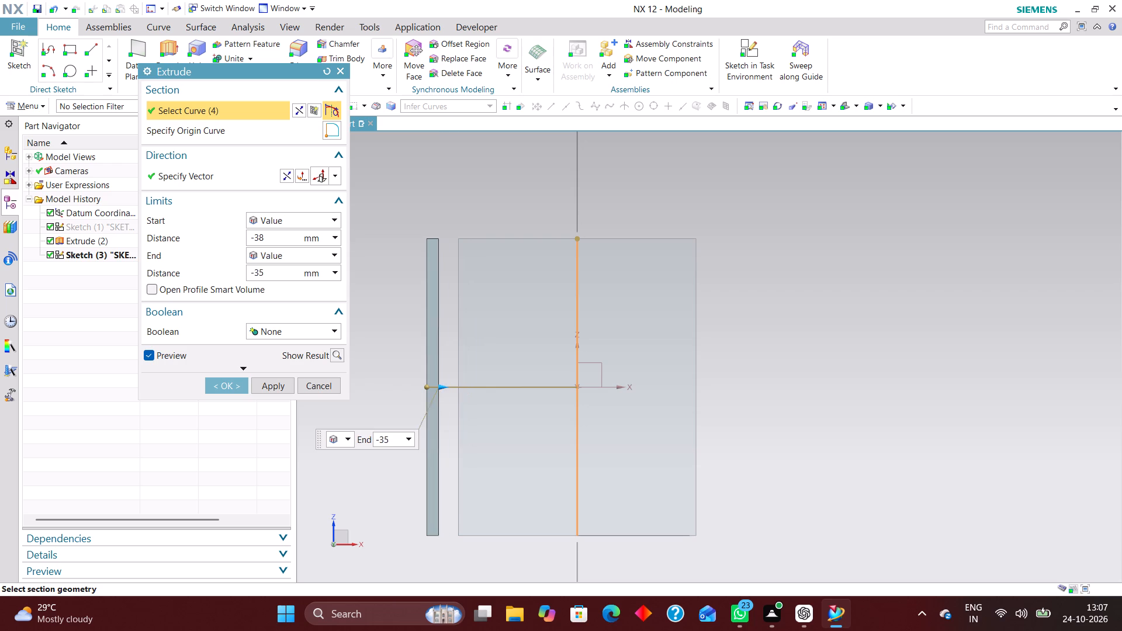
drag(439, 384, 458, 389)
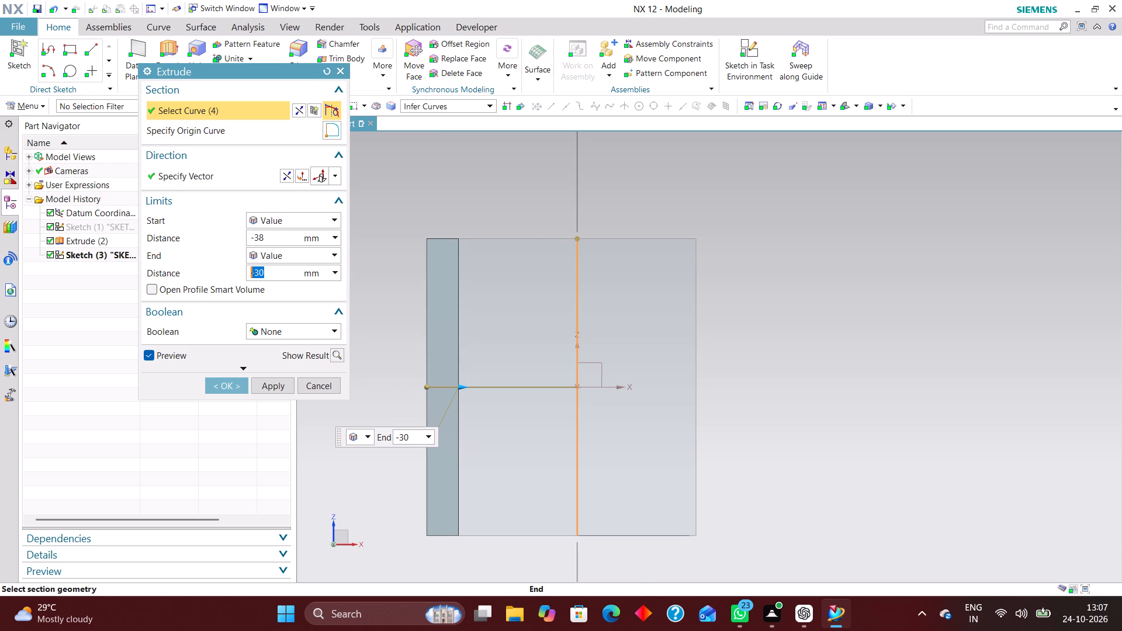
Set the square extrusion's start limit to -44 mm and complete it as a separate body beside the plate.
scroll(703, 404, down, 1)
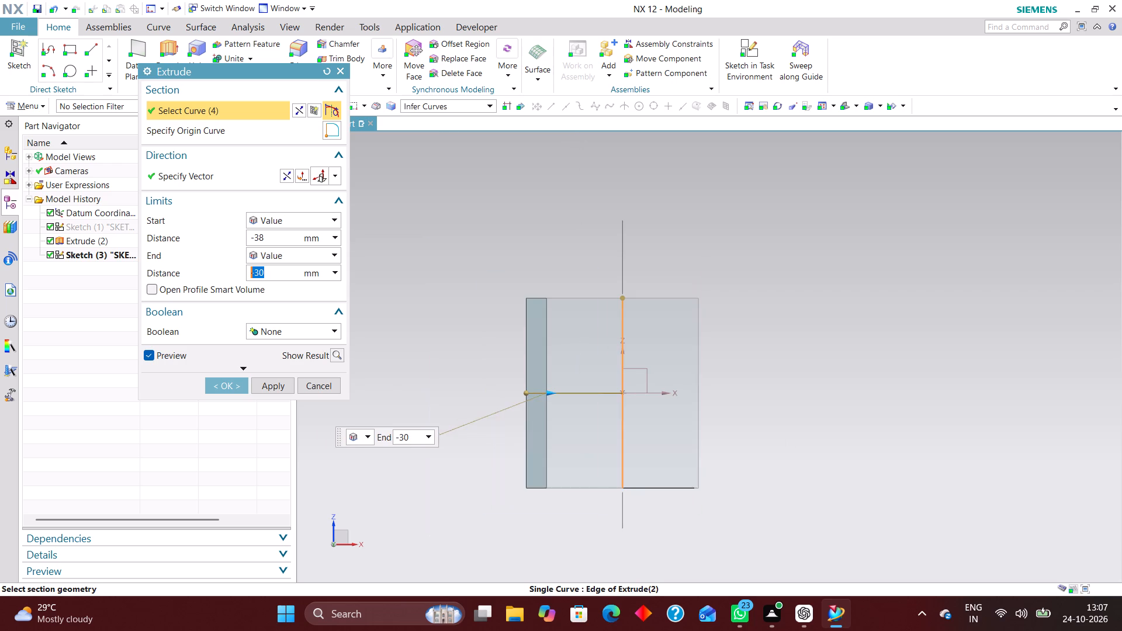
scroll(703, 404, down, 1)
scroll(290, 244, up, 1)
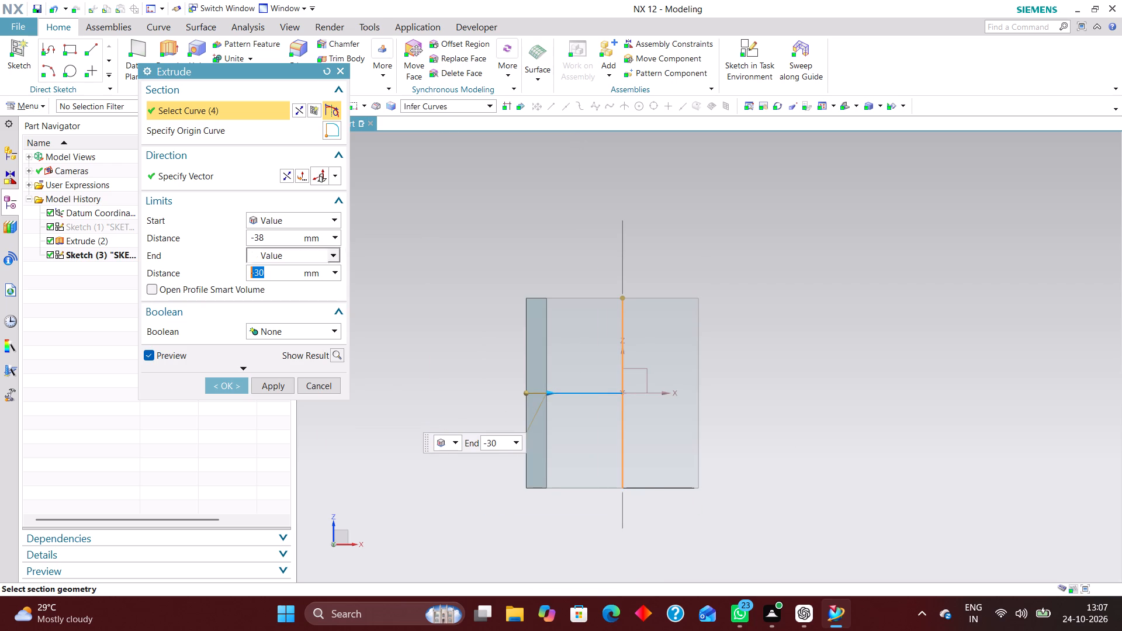
scroll(536, 410, up, 2)
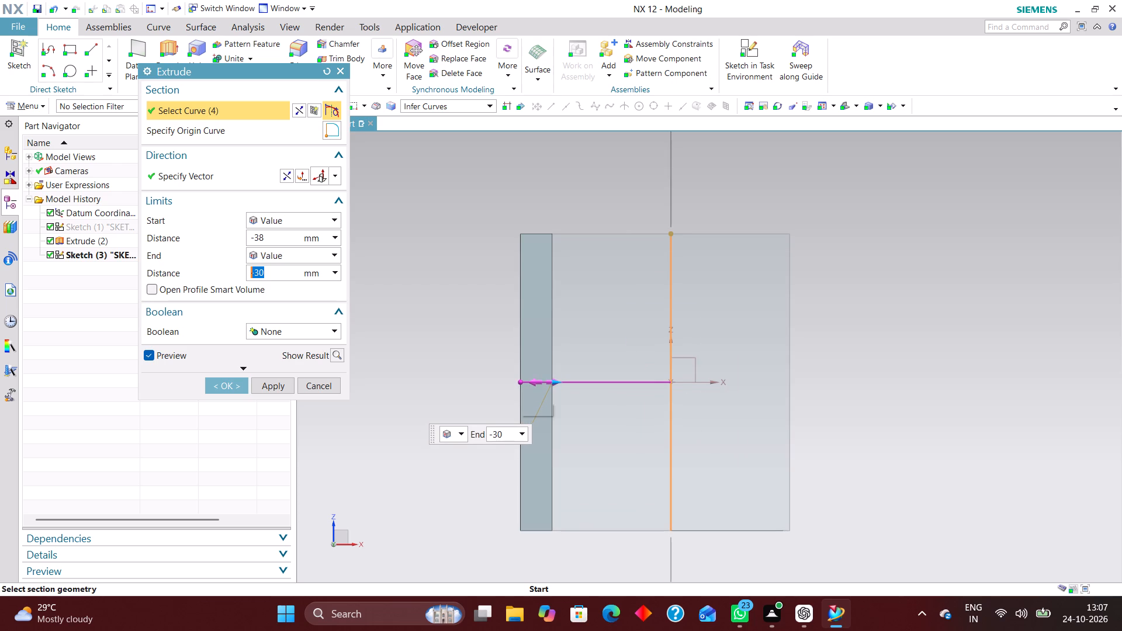
drag(521, 383, 510, 382)
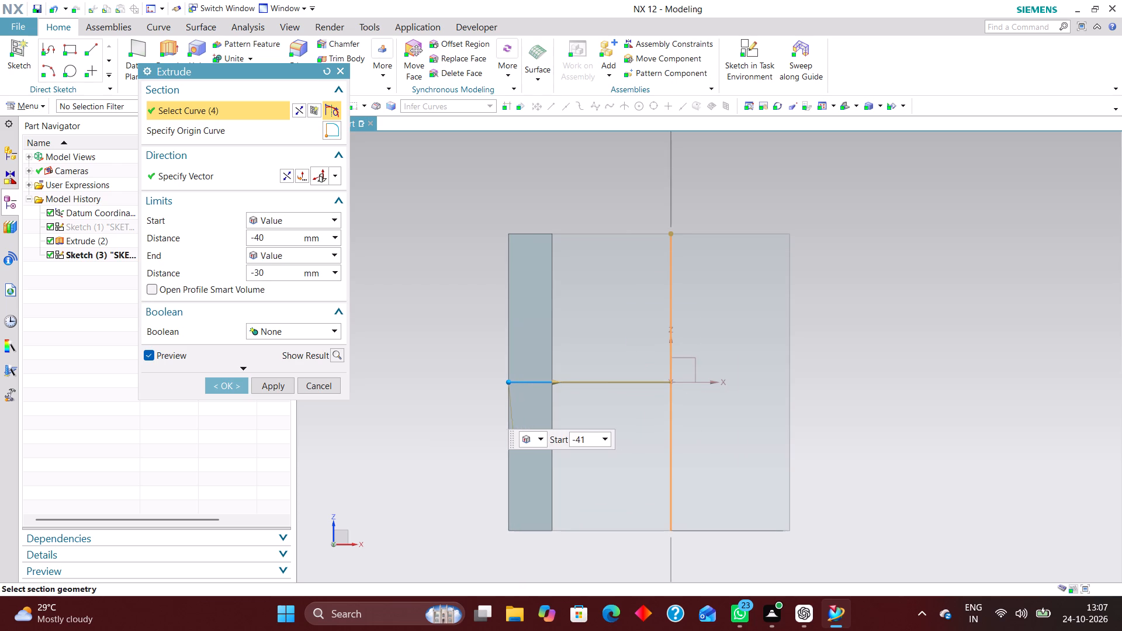
drag(510, 382, 498, 382)
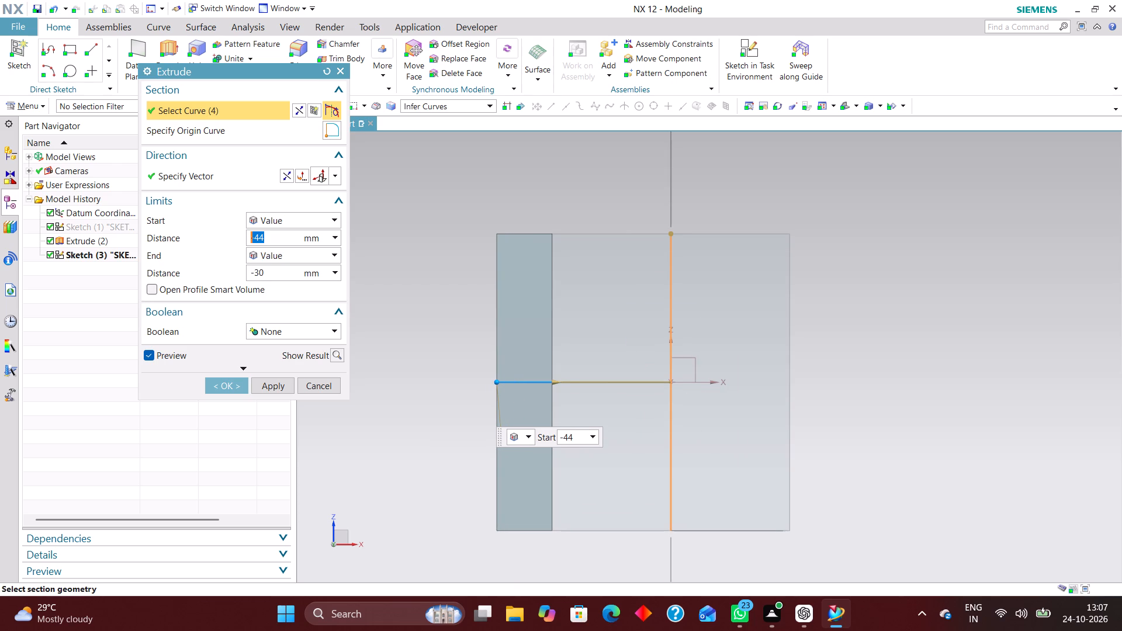
click(227, 384)
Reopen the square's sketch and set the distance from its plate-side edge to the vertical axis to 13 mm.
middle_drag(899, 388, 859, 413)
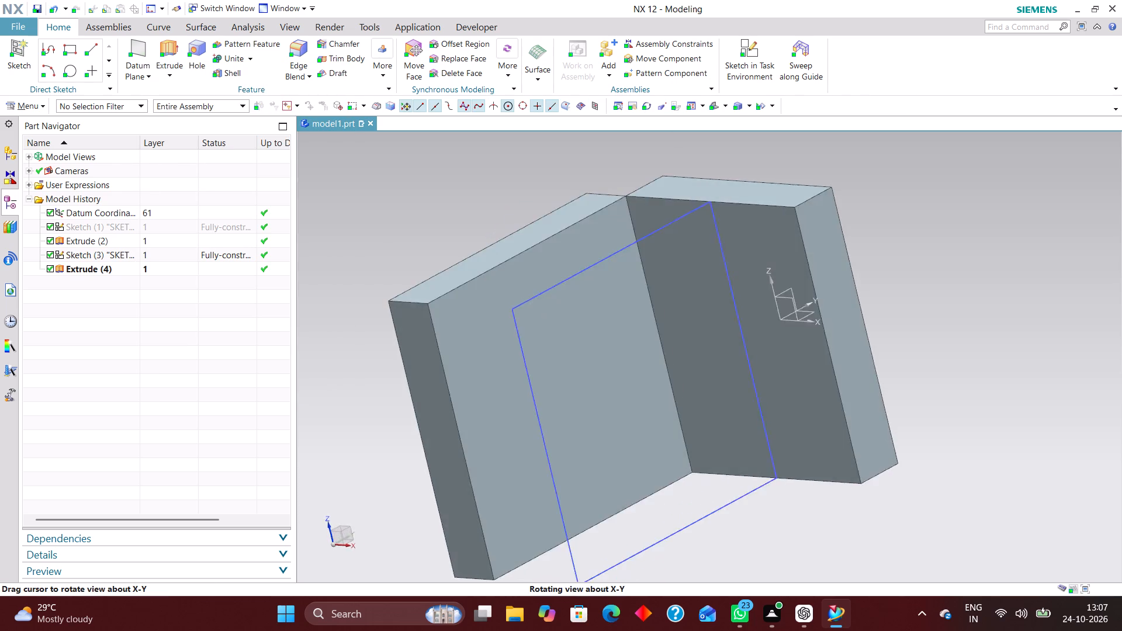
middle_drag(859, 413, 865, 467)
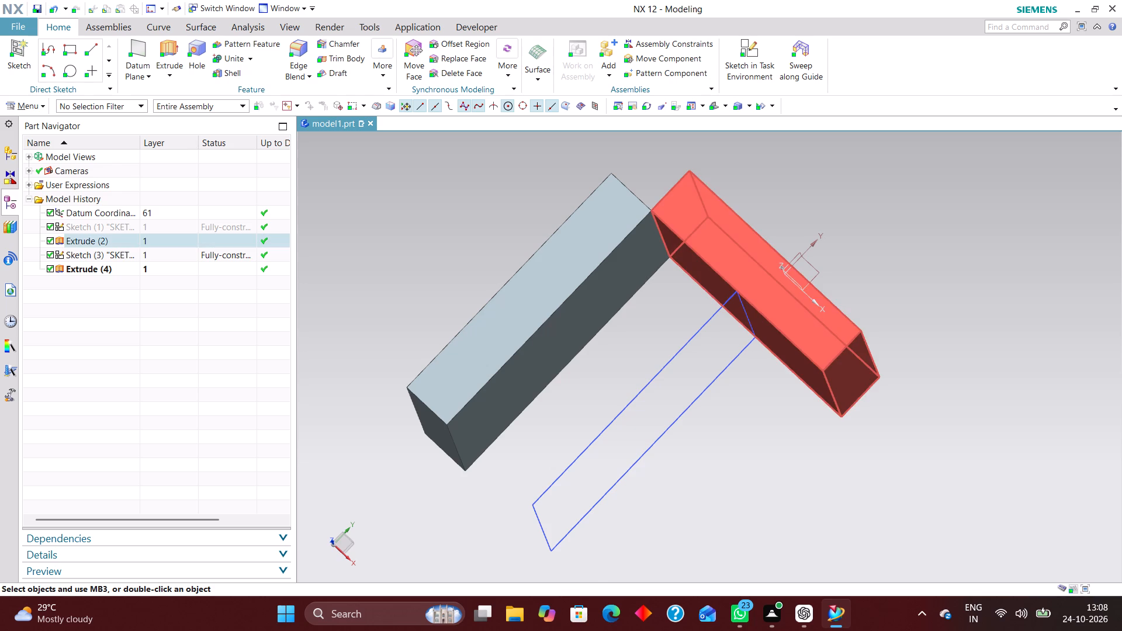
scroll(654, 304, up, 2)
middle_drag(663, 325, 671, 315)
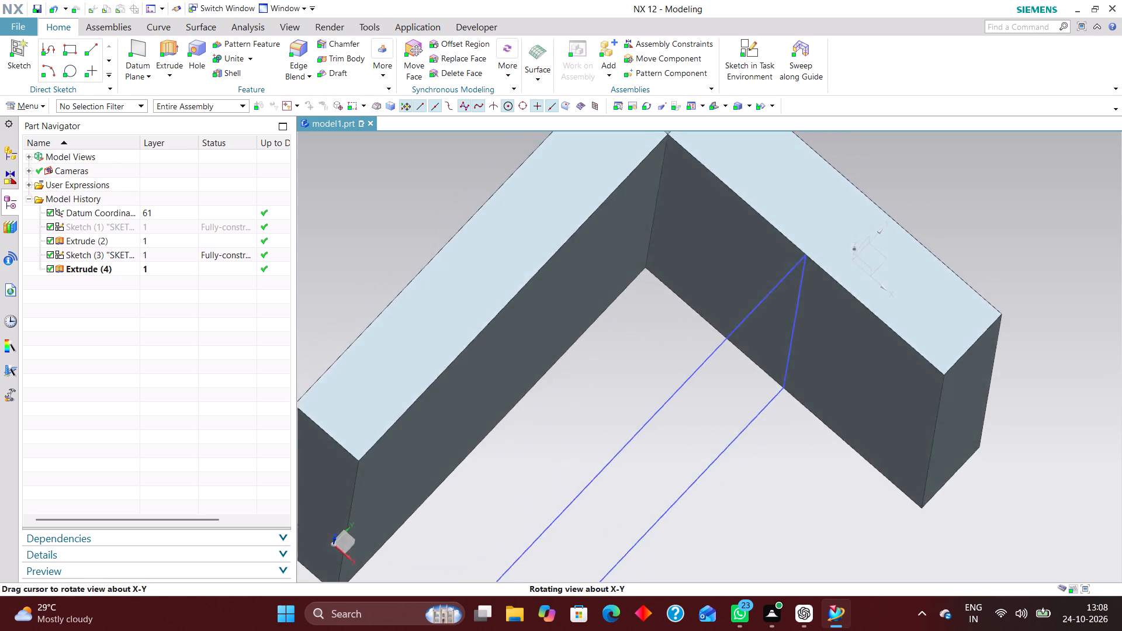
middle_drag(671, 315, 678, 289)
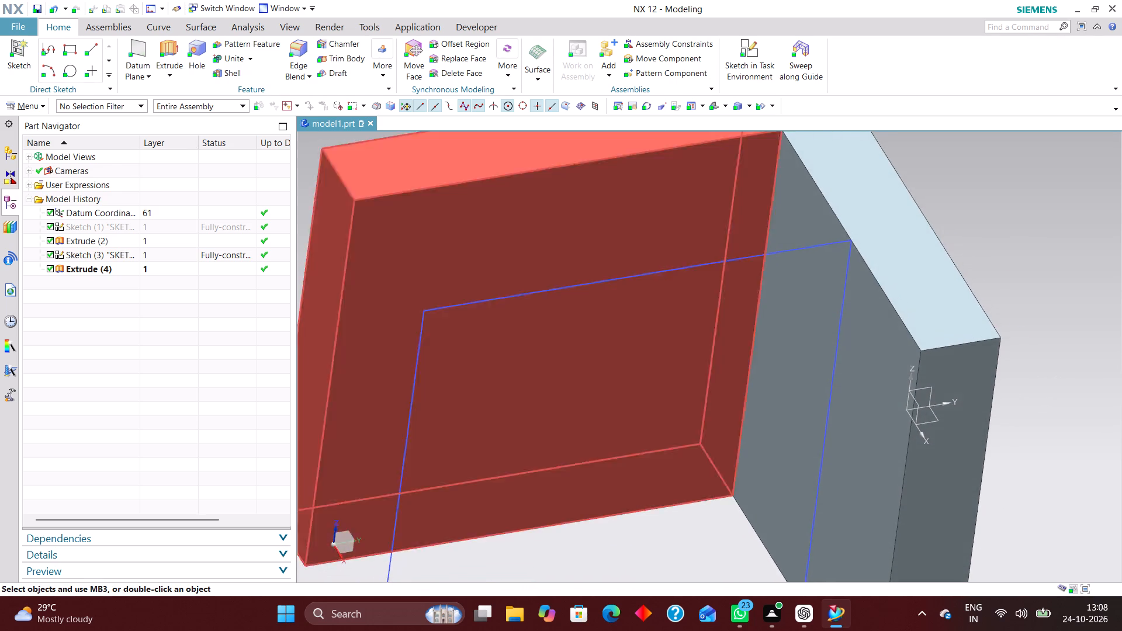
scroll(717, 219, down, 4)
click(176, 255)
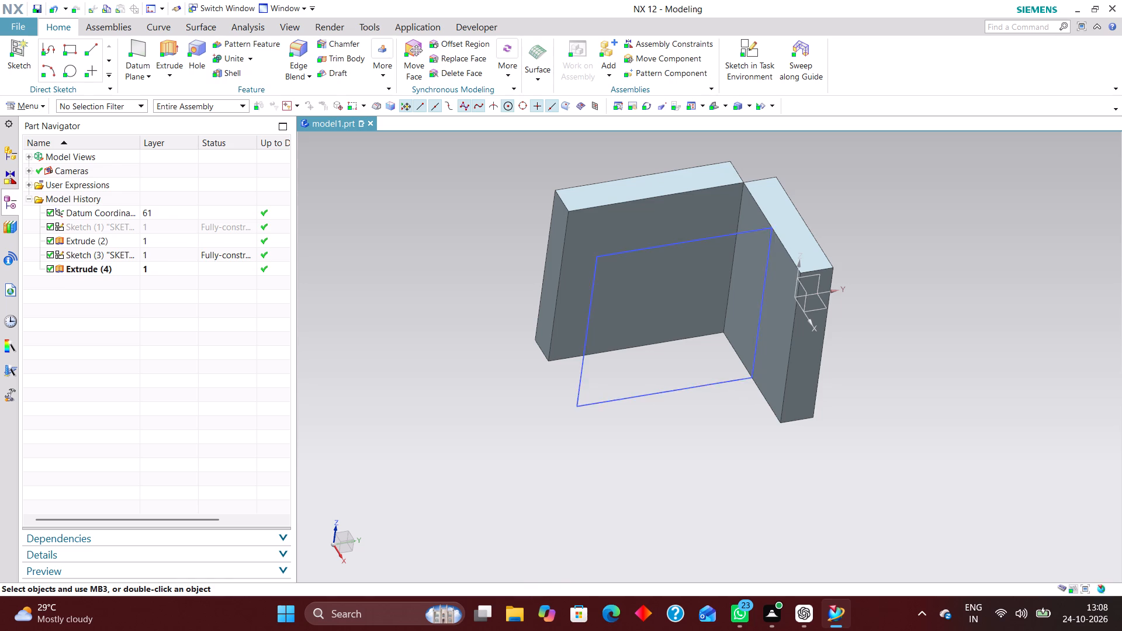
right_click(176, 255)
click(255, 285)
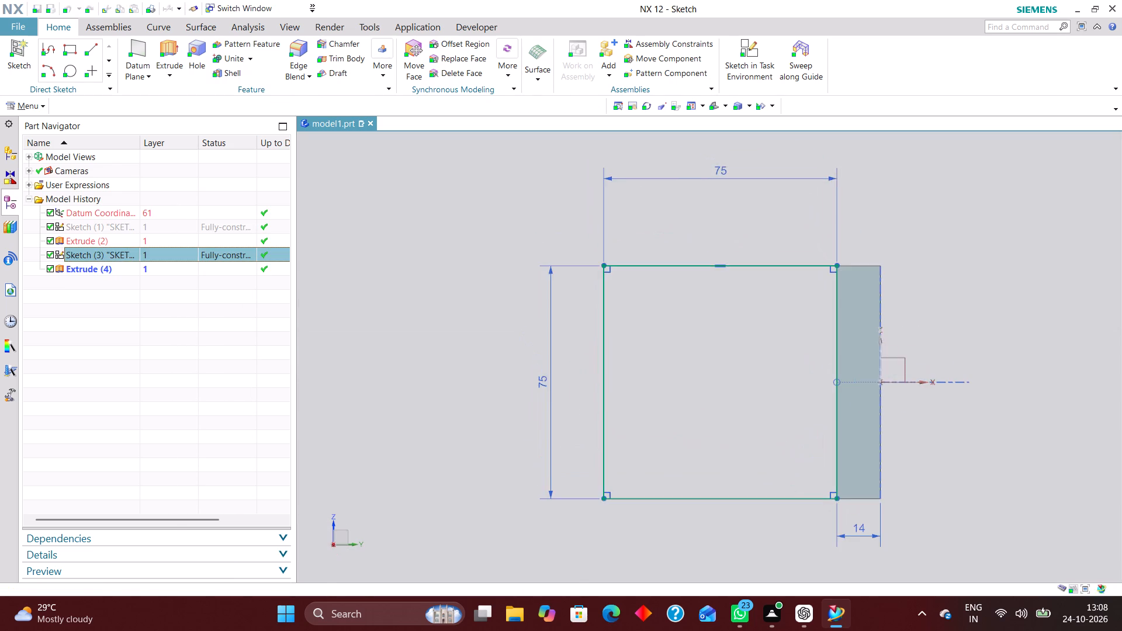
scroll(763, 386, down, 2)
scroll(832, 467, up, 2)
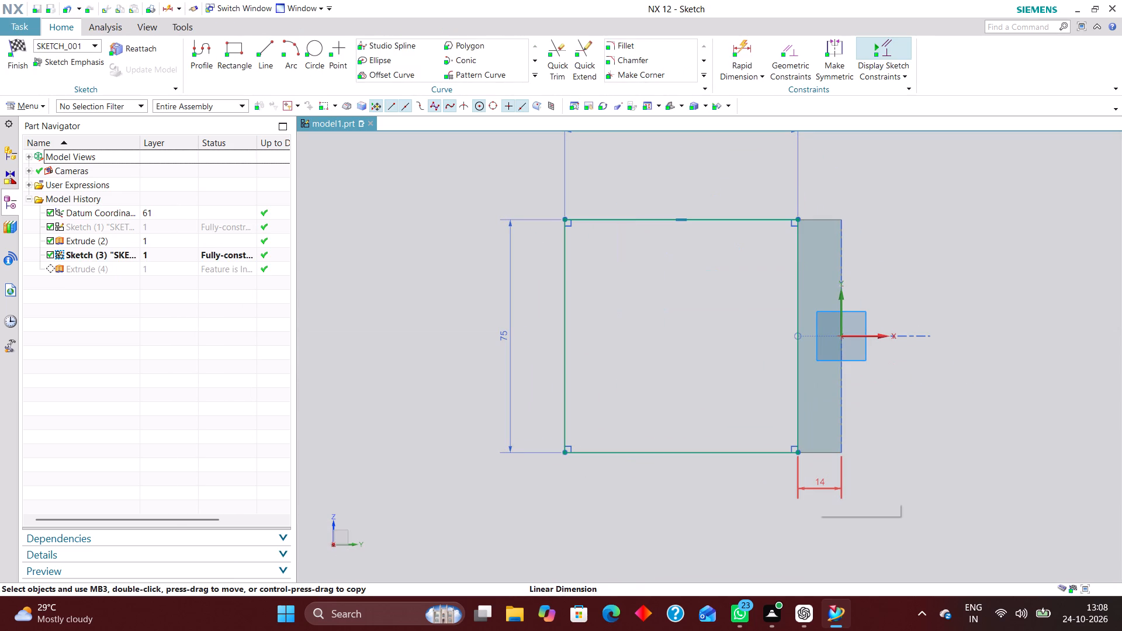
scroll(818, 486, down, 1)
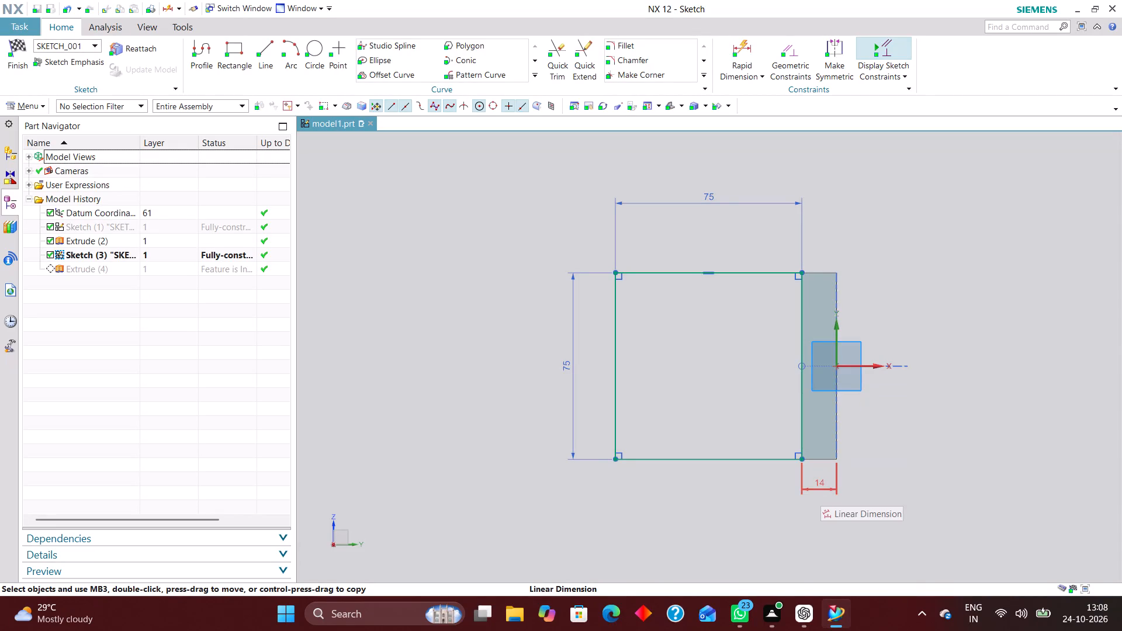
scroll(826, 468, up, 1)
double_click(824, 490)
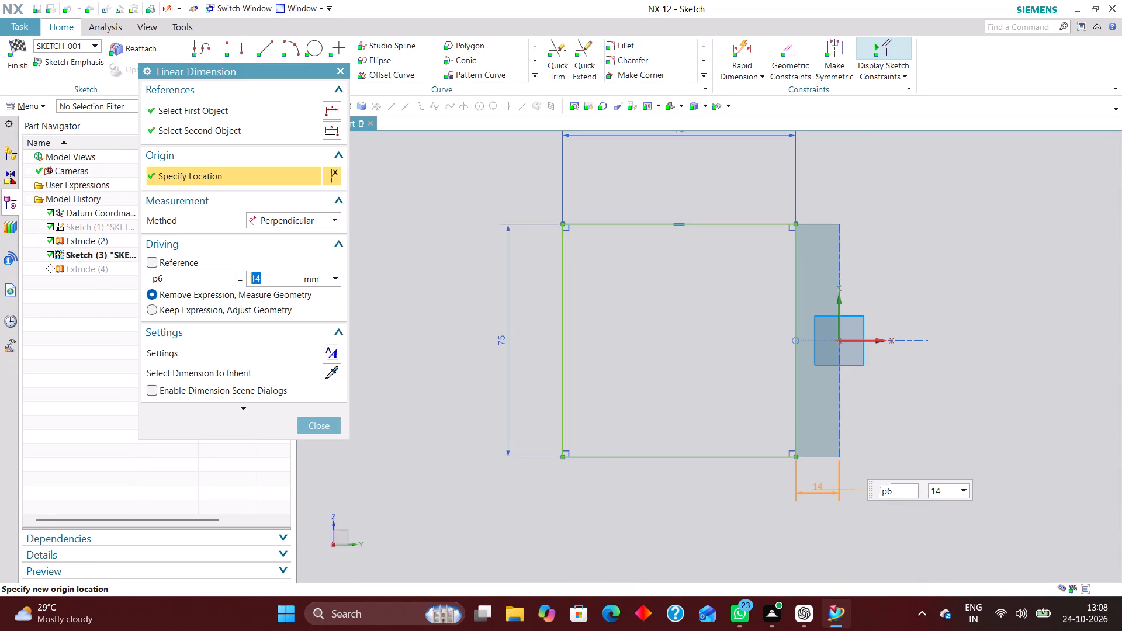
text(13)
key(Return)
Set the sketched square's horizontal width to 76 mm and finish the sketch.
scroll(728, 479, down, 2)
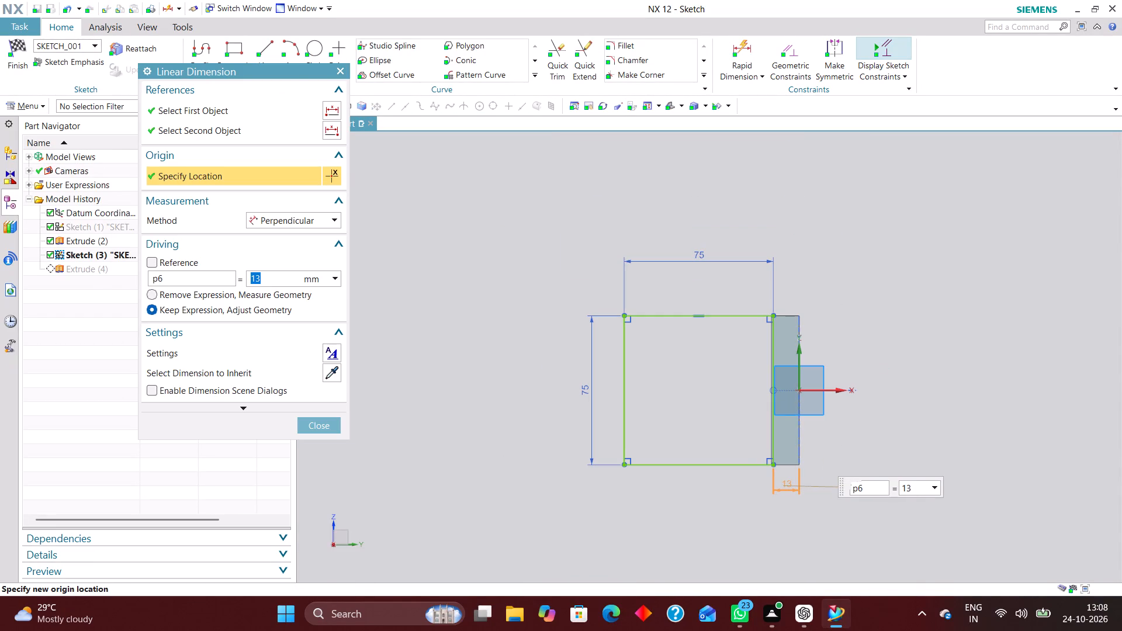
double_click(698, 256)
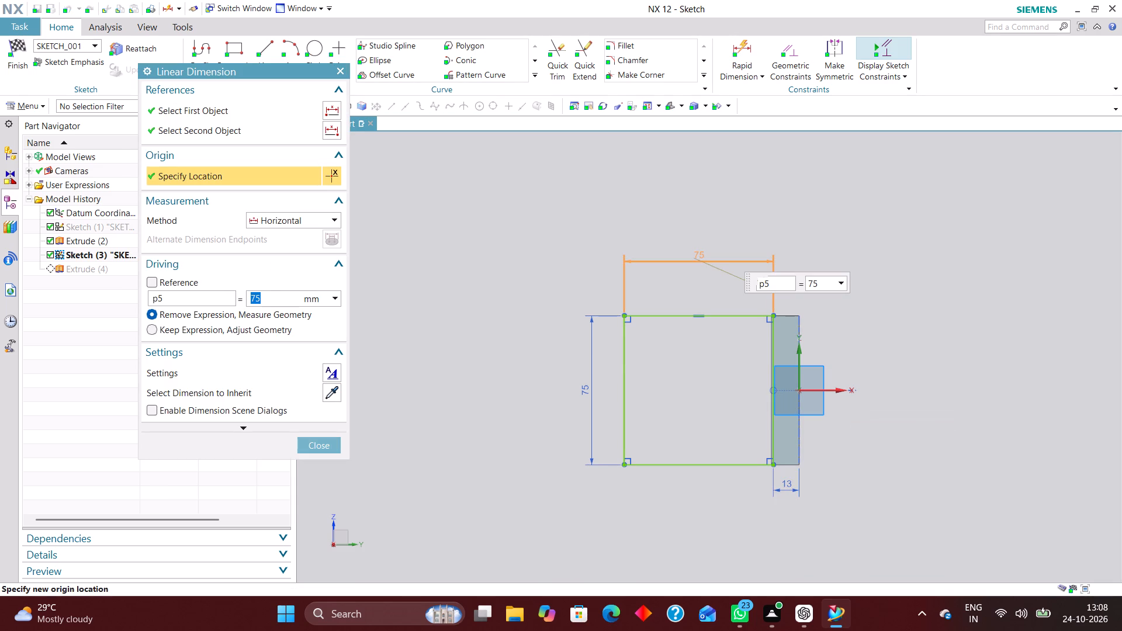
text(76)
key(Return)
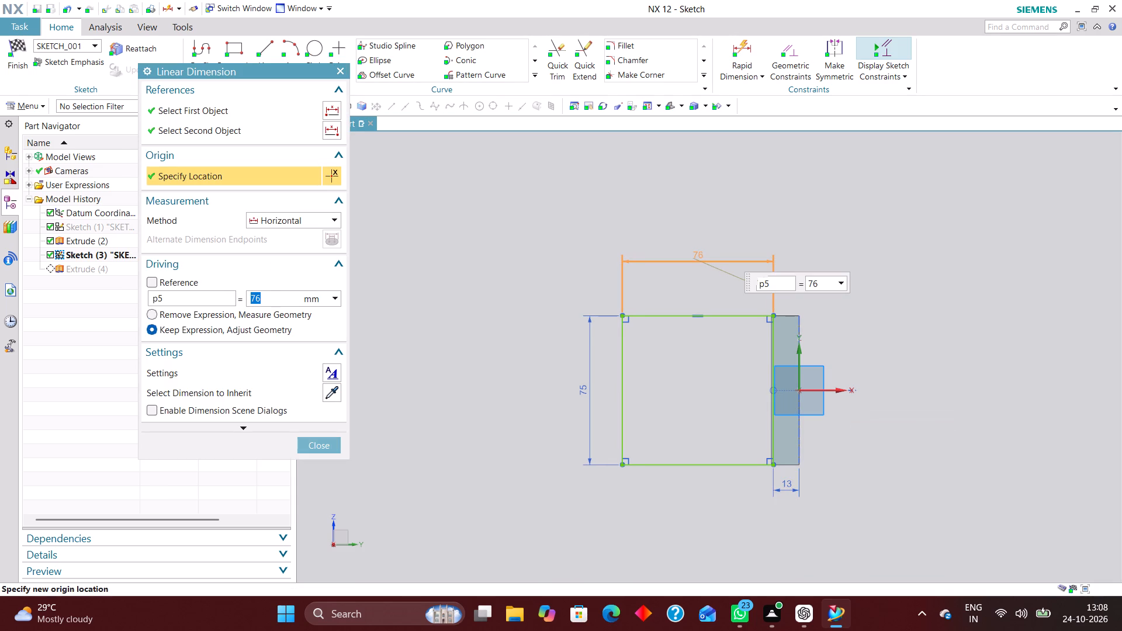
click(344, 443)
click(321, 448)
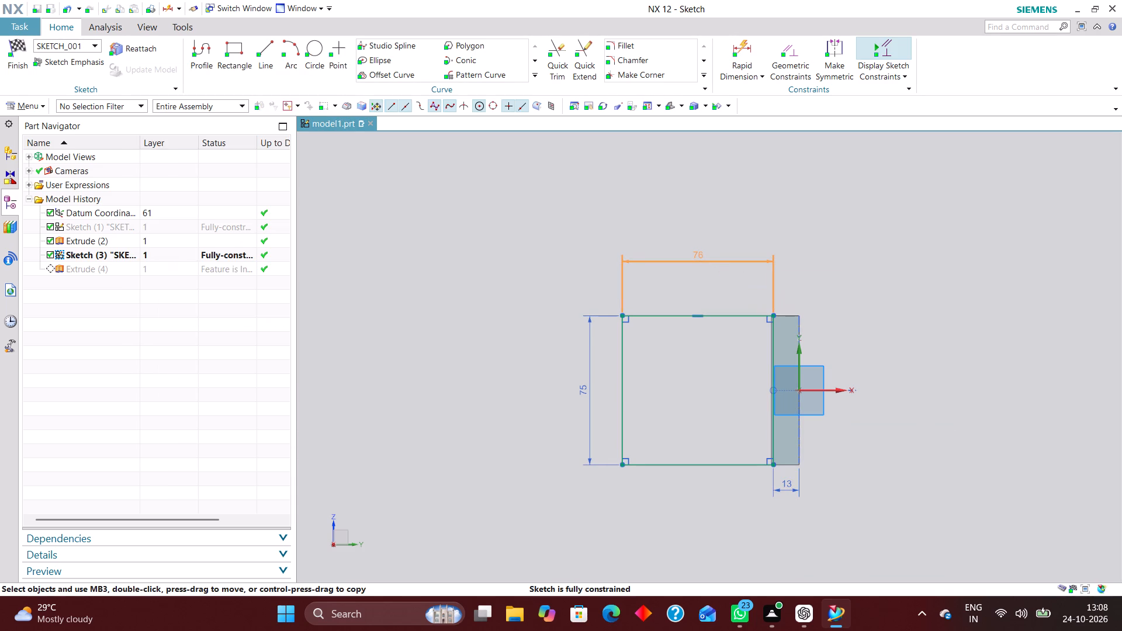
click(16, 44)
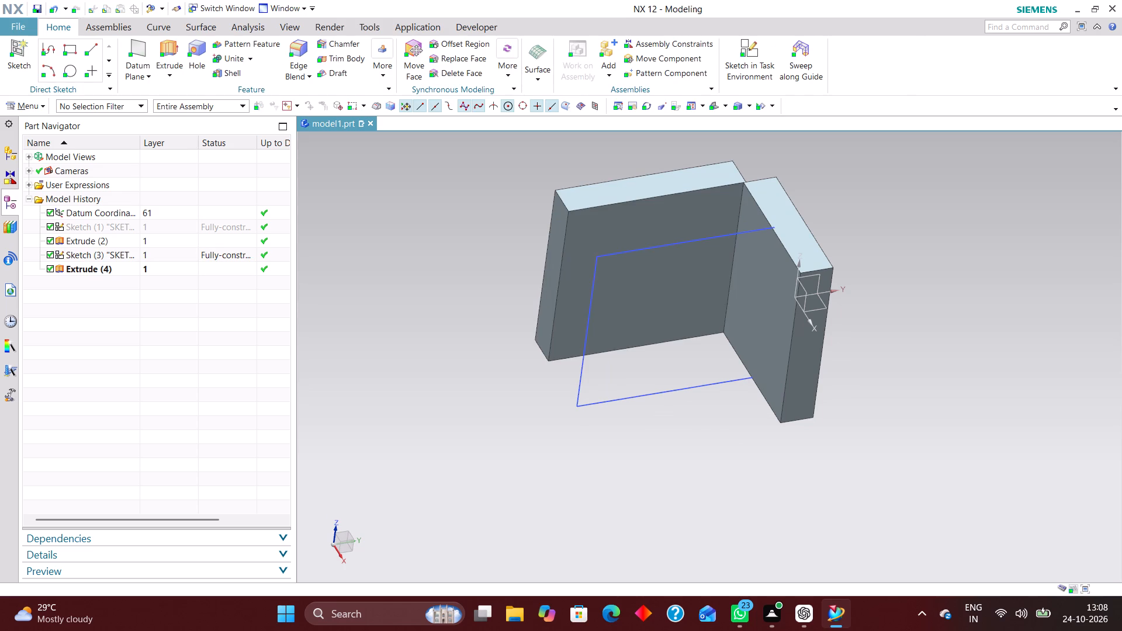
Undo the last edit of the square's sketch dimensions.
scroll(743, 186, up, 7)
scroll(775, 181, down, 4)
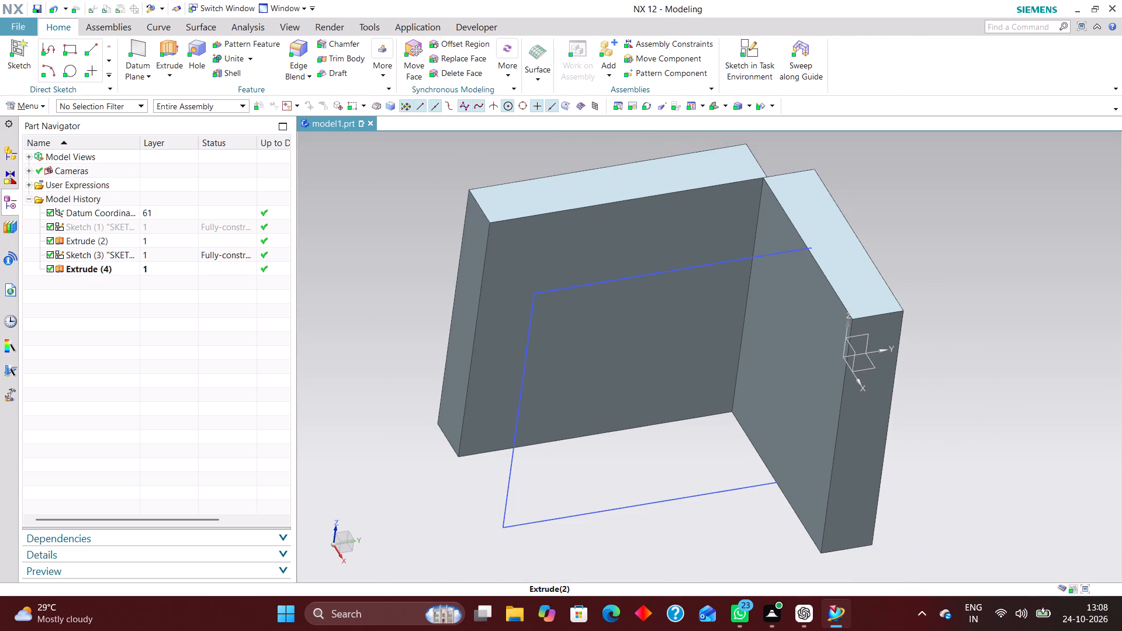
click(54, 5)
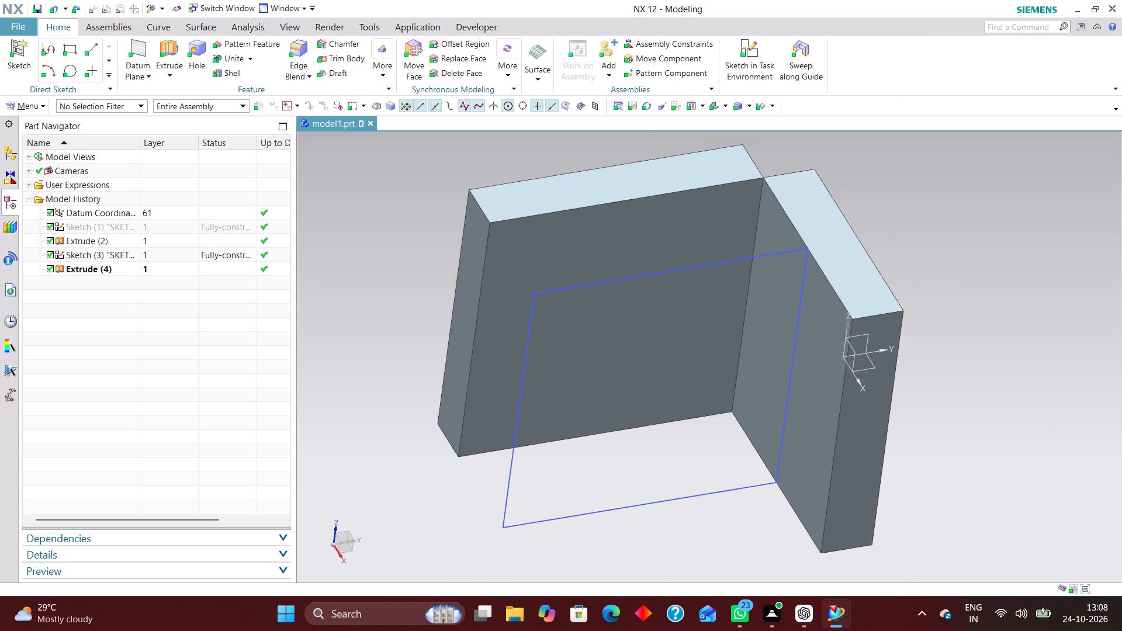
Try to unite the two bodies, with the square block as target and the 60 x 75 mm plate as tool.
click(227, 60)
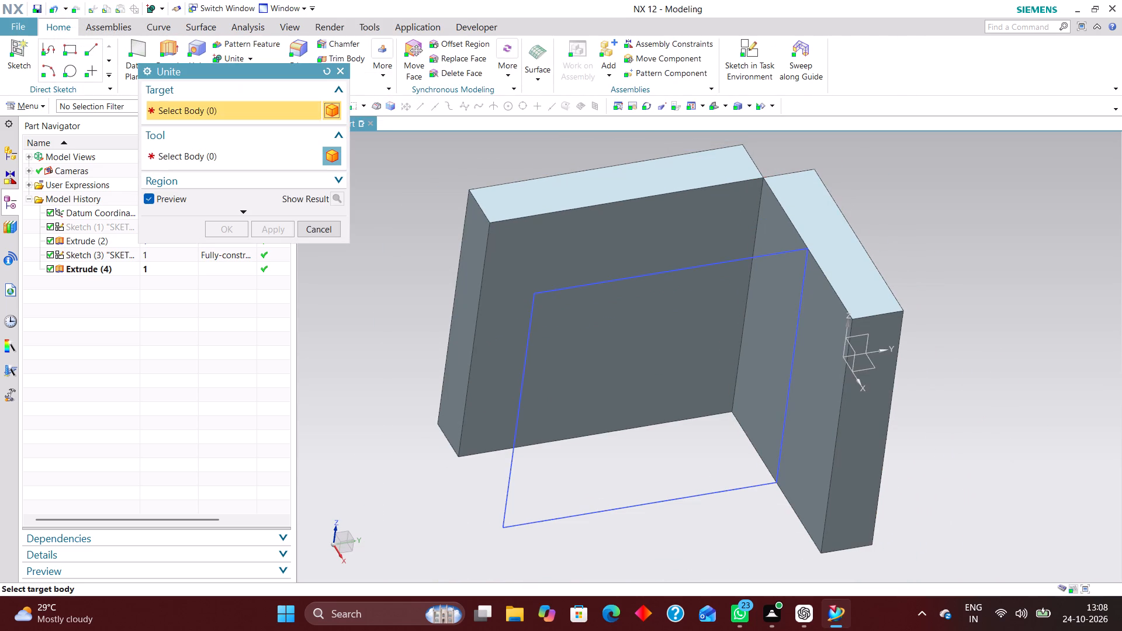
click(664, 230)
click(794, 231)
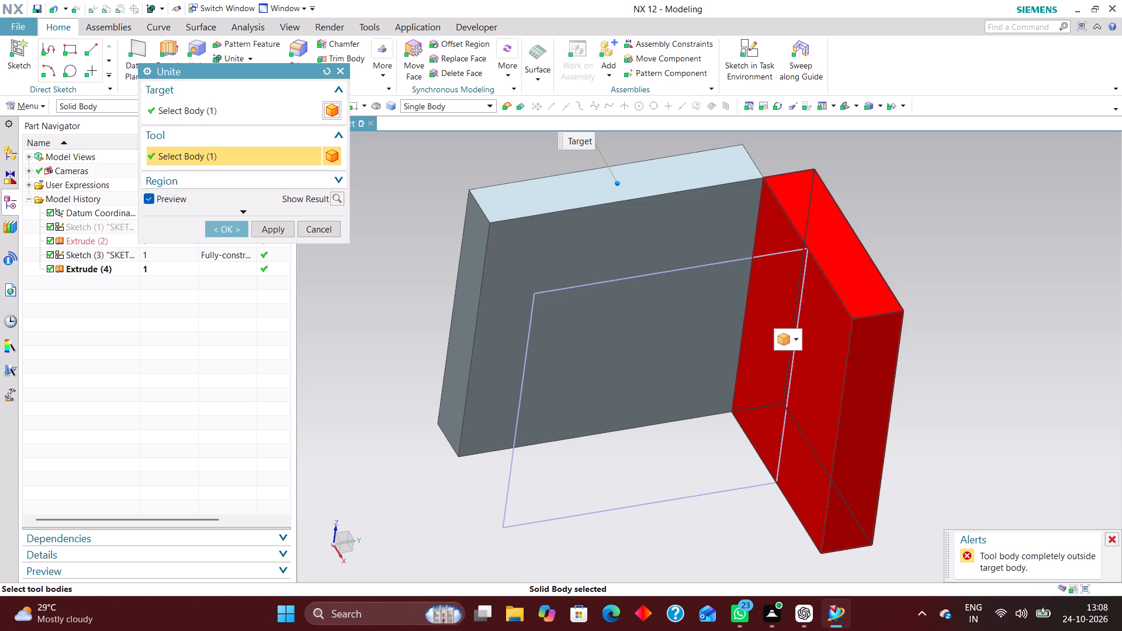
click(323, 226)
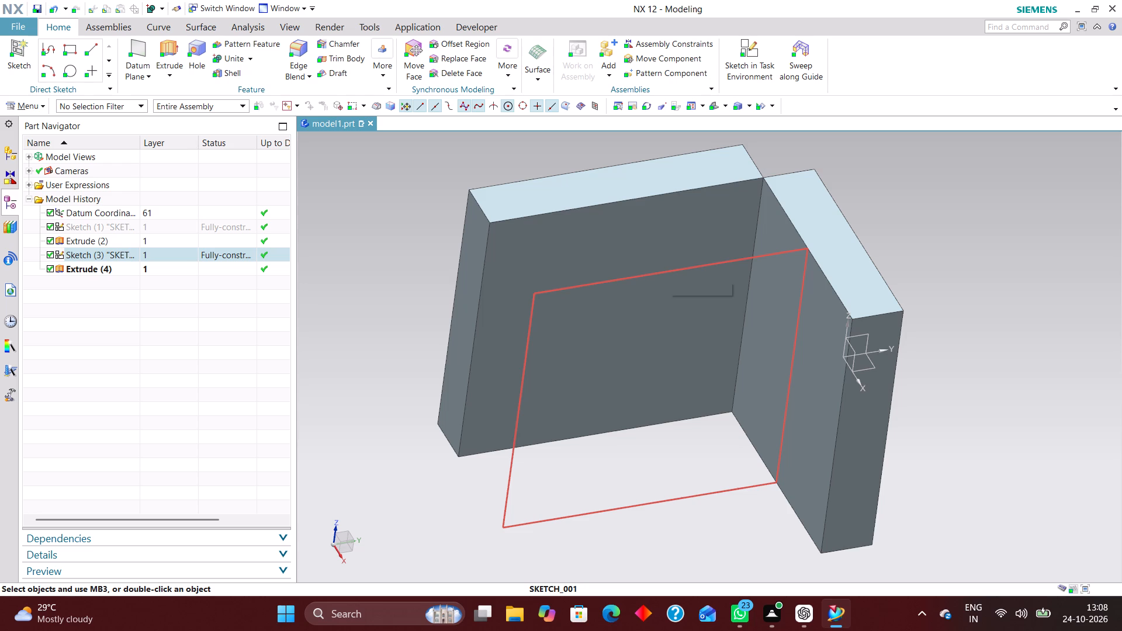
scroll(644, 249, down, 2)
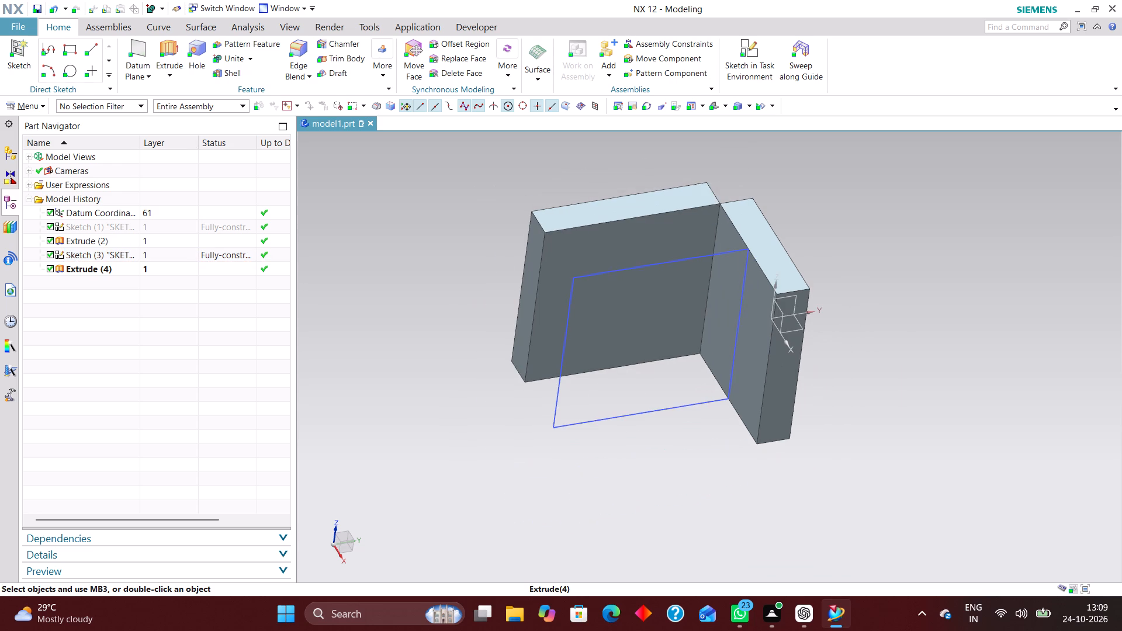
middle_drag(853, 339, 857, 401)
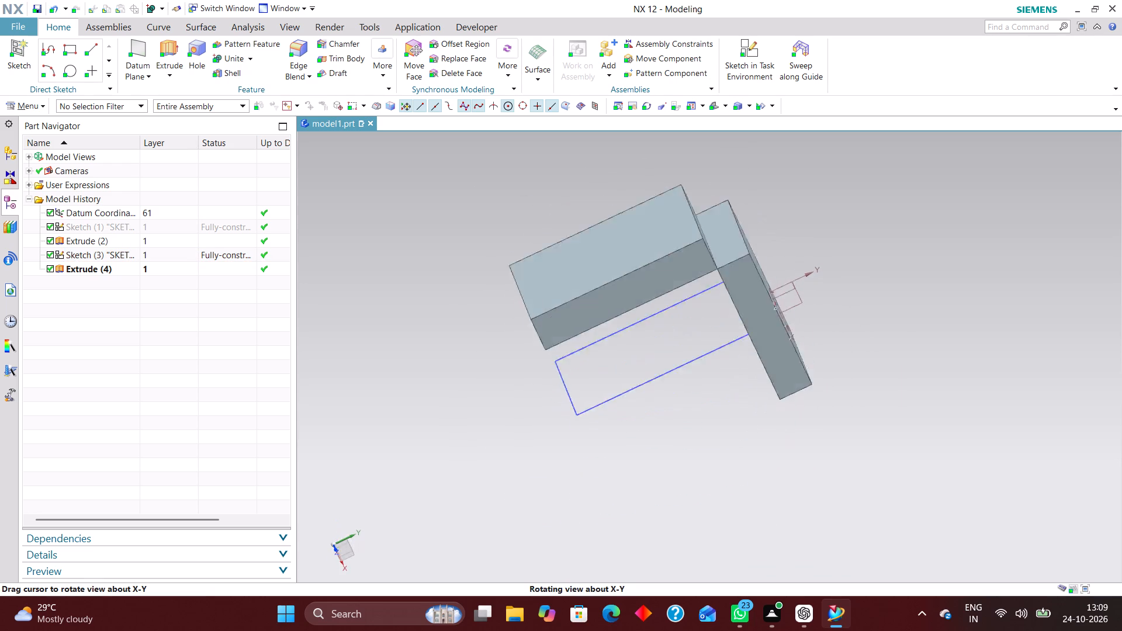
Reopen the square's sketch, set its horizontal width to 75+14 mm, and finish the sketch.
middle_drag(857, 401, 824, 332)
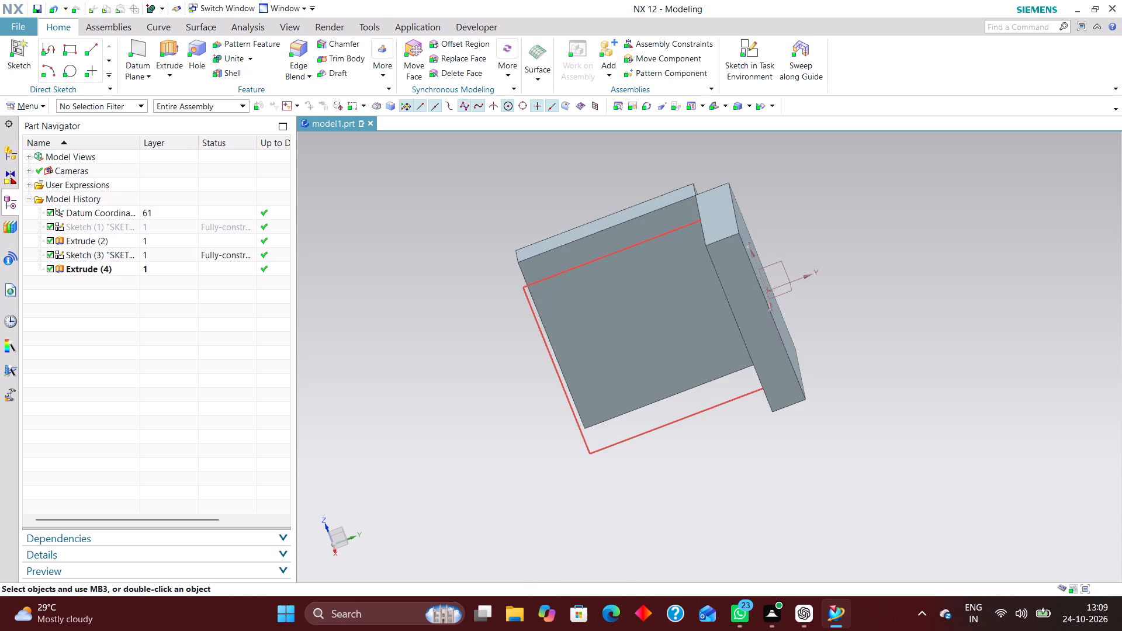
double_click(692, 419)
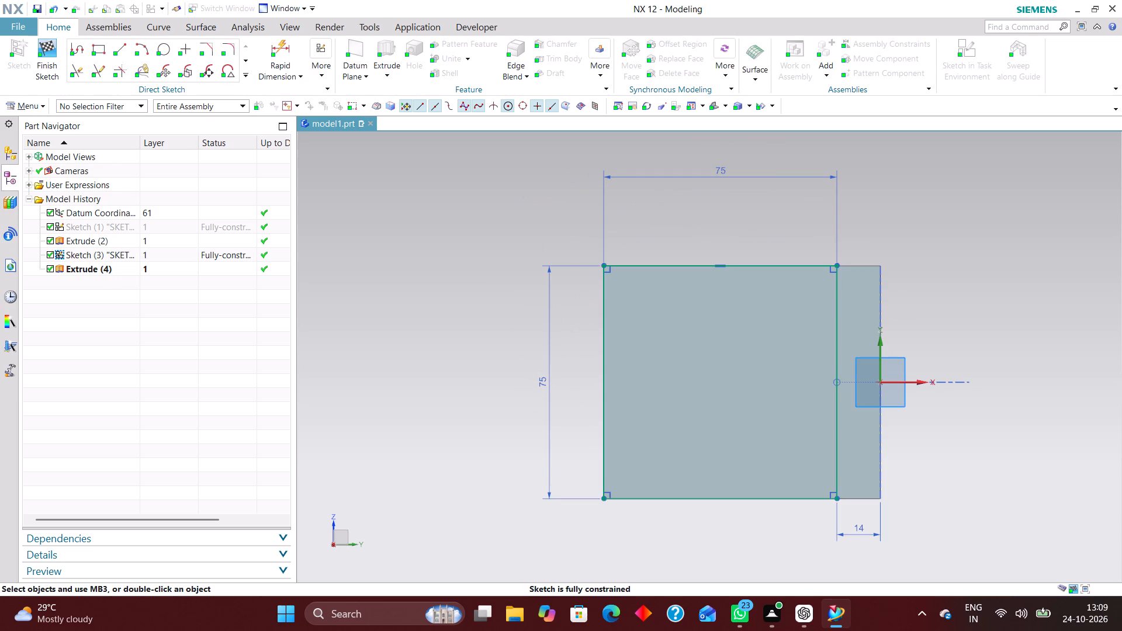
scroll(692, 337, down, 2)
scroll(802, 469, up, 2)
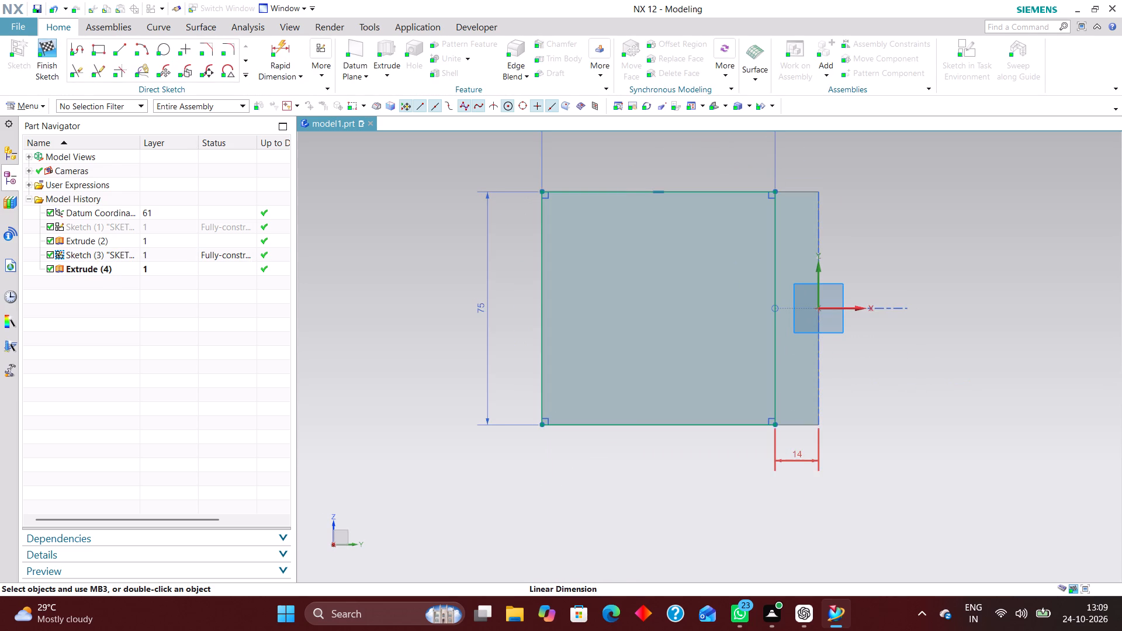
scroll(795, 460, down, 2)
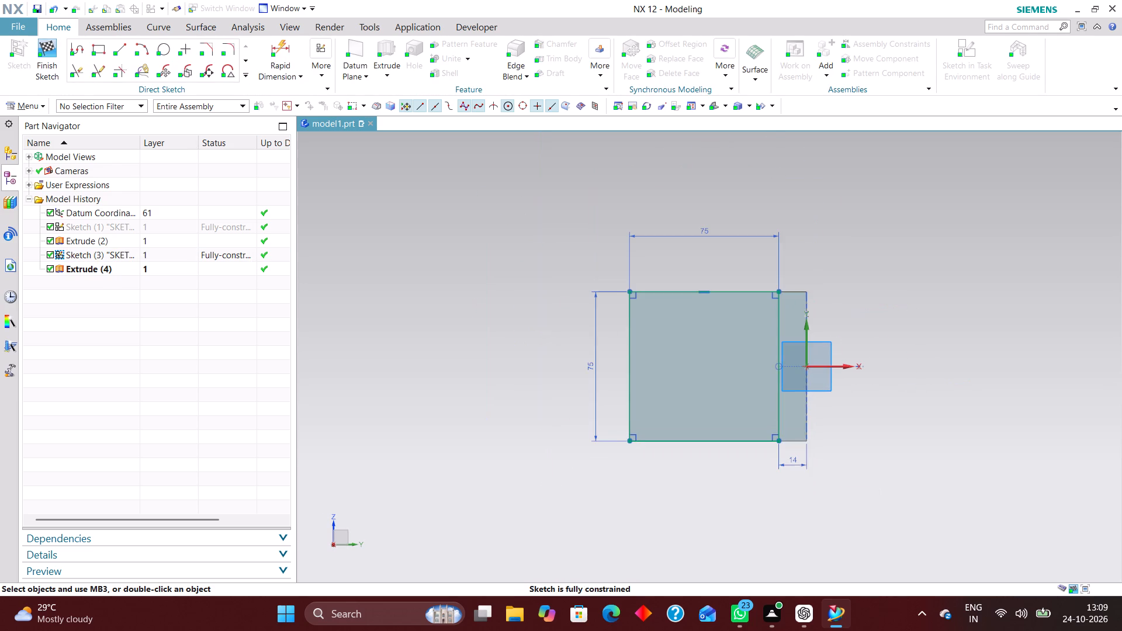
scroll(798, 467, up, 1)
right_drag(797, 462, 642, 456)
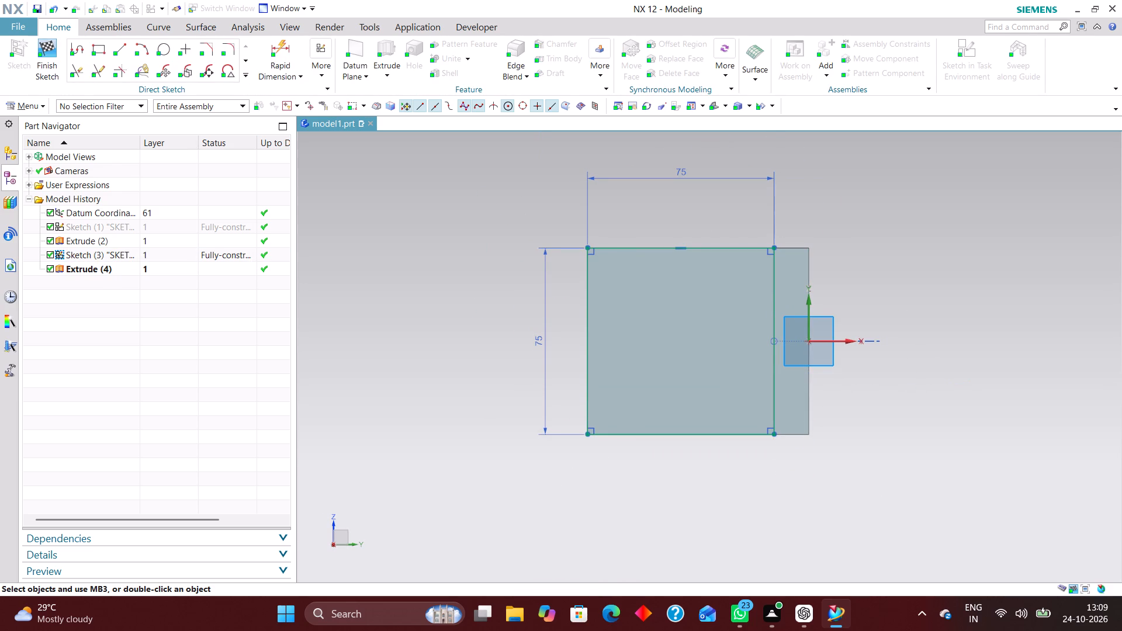
double_click(673, 172)
text(75+14)
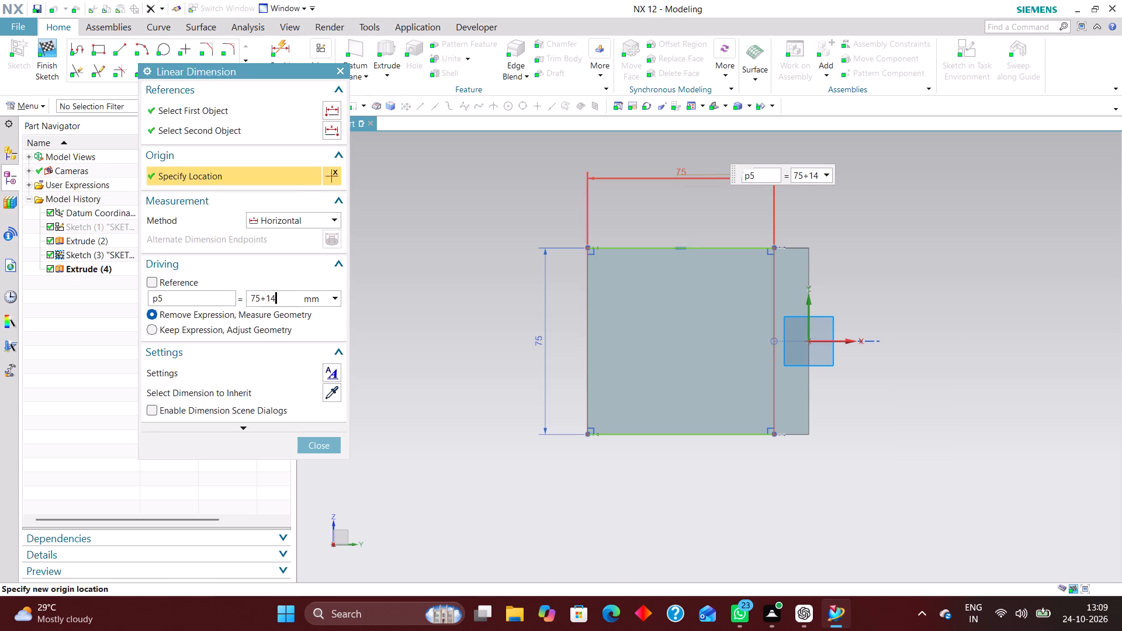
key(Return)
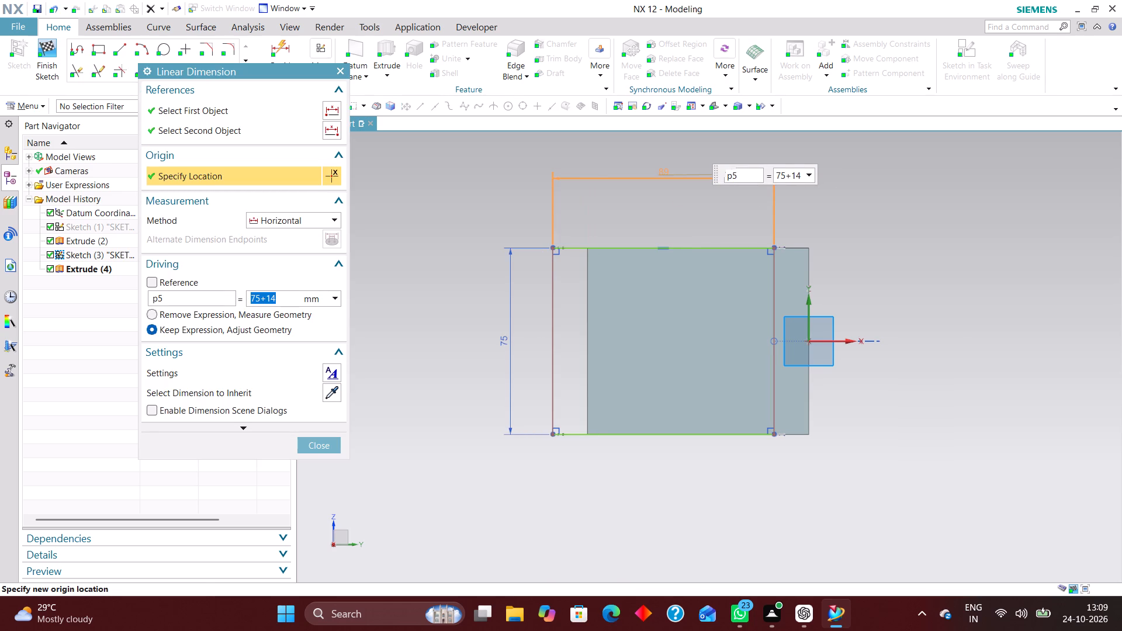
click(327, 446)
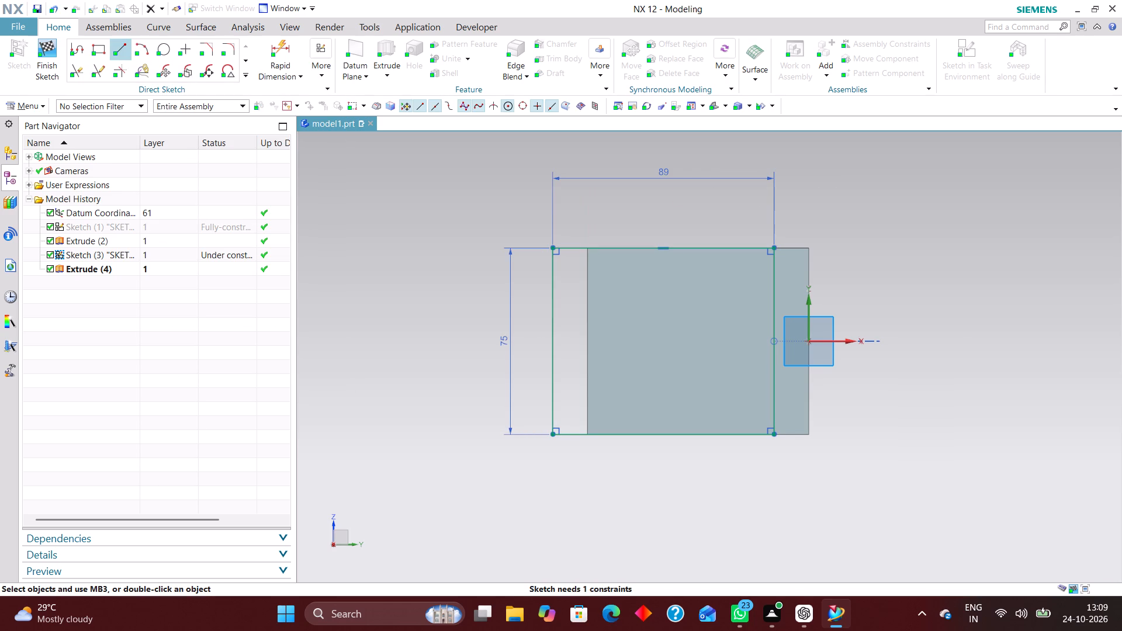
click(43, 41)
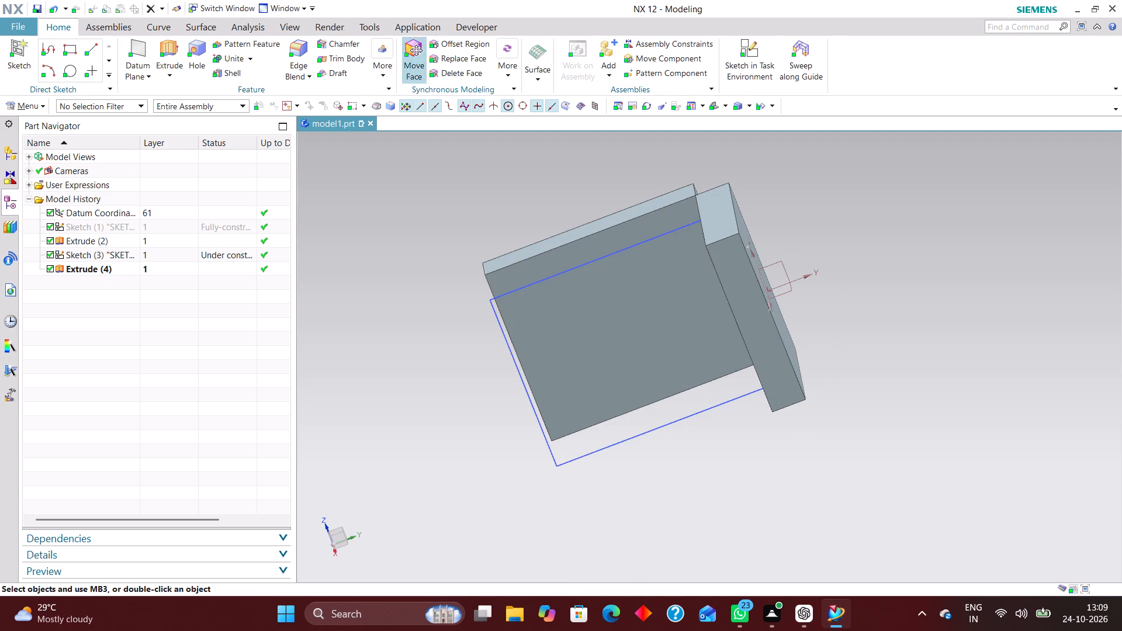
Edit the square's sketch with rollback, constrain the midpoint of its plate-side edge onto the vertical axis, and finish the sketch.
click(183, 249)
right_click(180, 252)
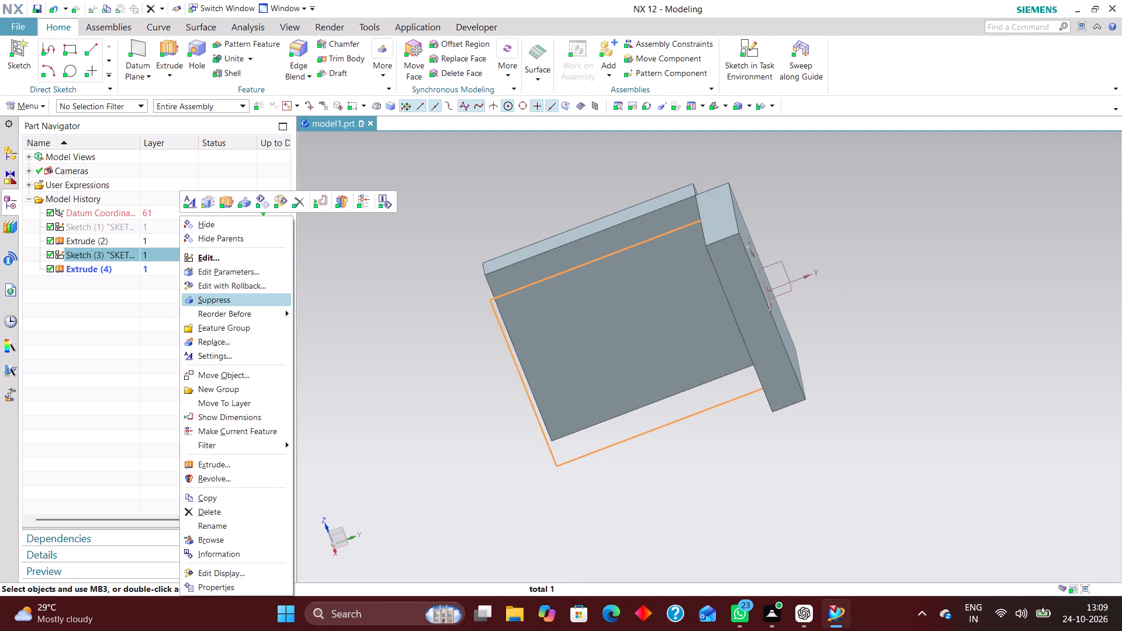
click(227, 283)
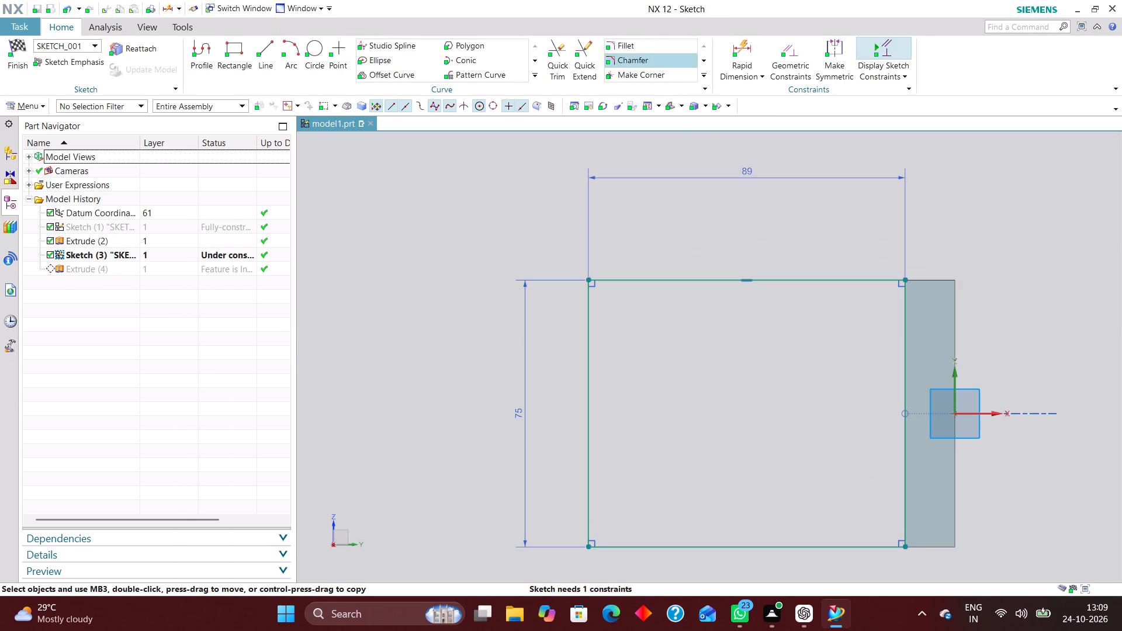
click(795, 54)
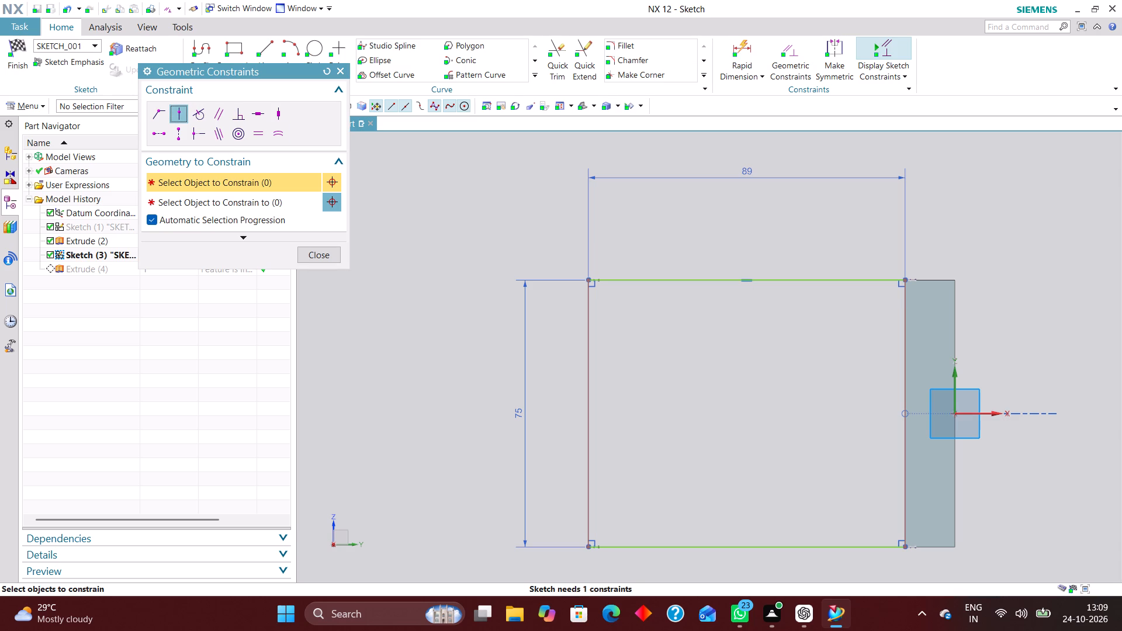
click(904, 414)
click(956, 382)
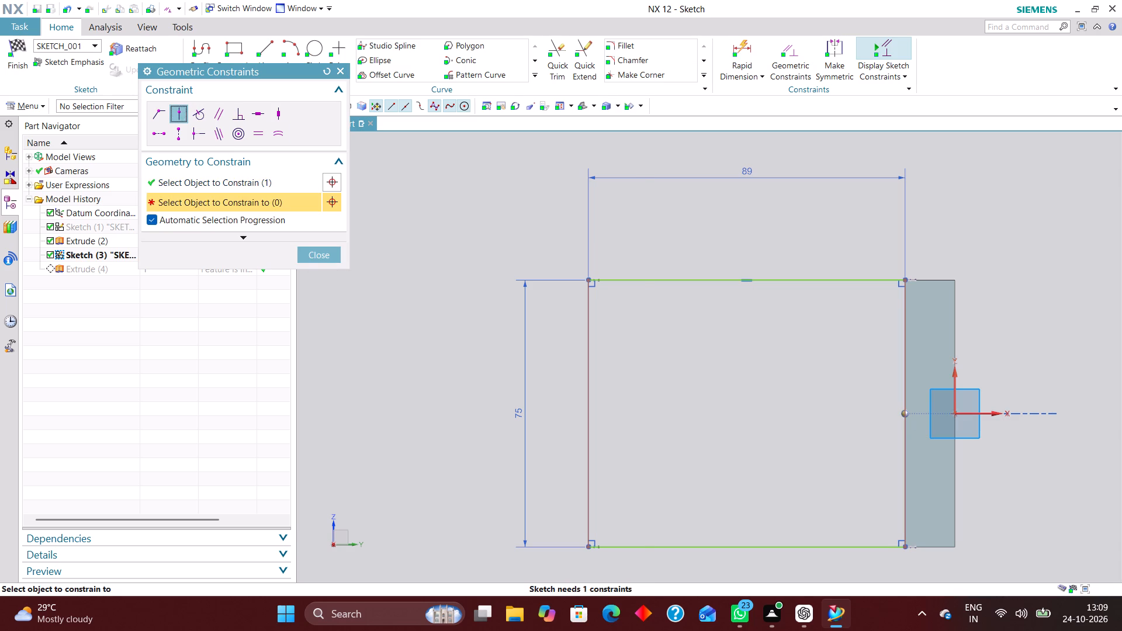
click(314, 257)
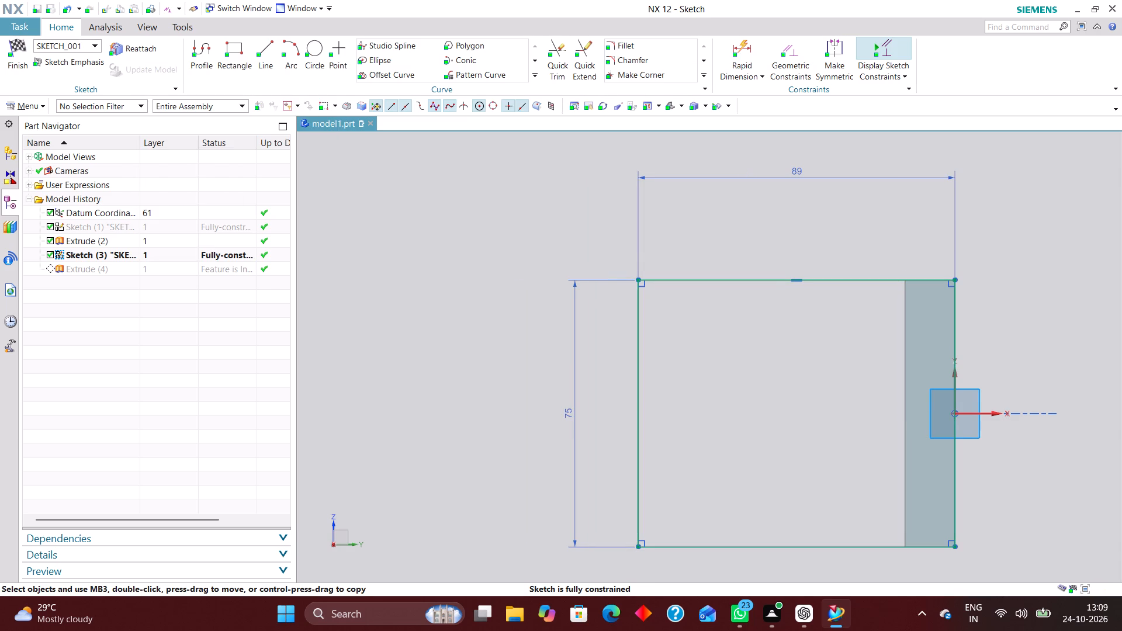
click(19, 45)
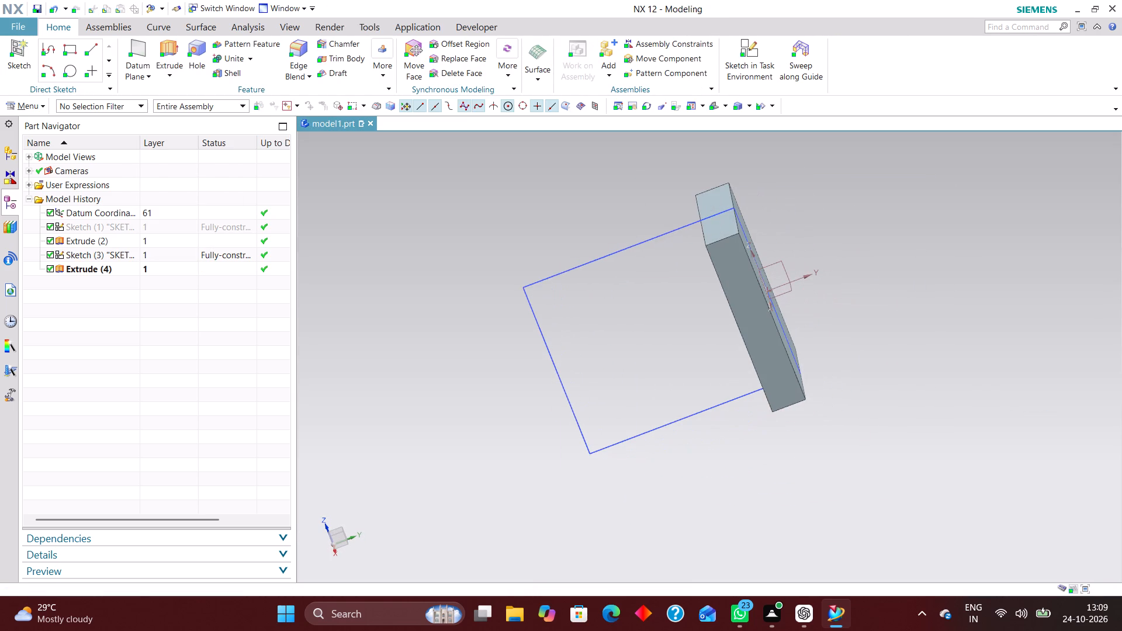
Unite the two bodies, with the extended square block as target and the 60 x 75 mm plate as tool.
middle_drag(884, 479, 907, 520)
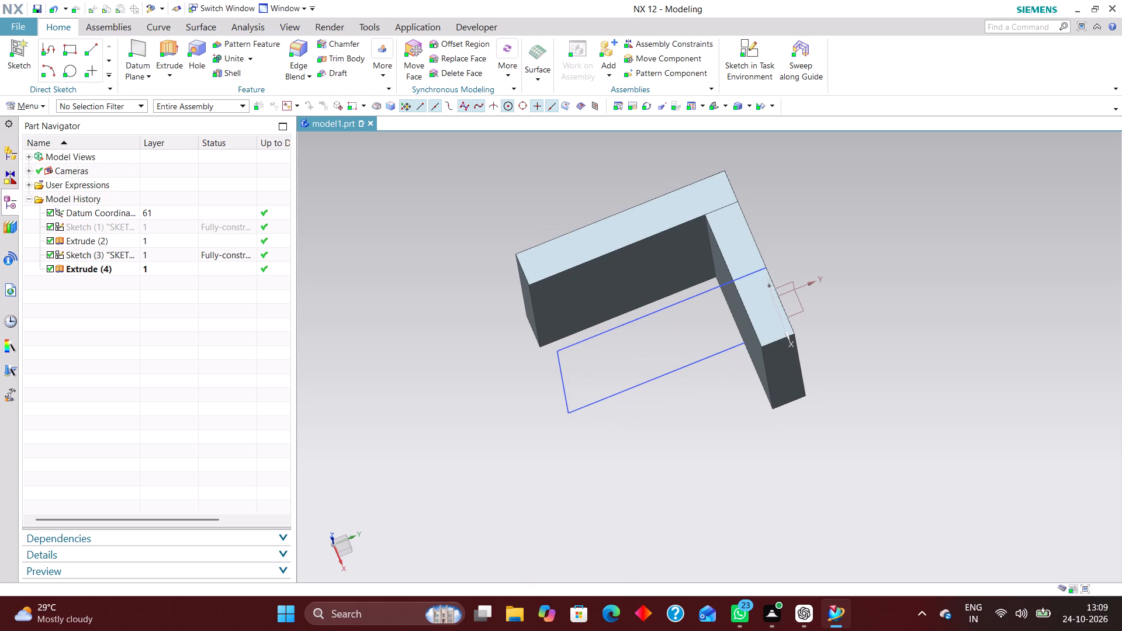
click(229, 58)
click(577, 243)
click(735, 246)
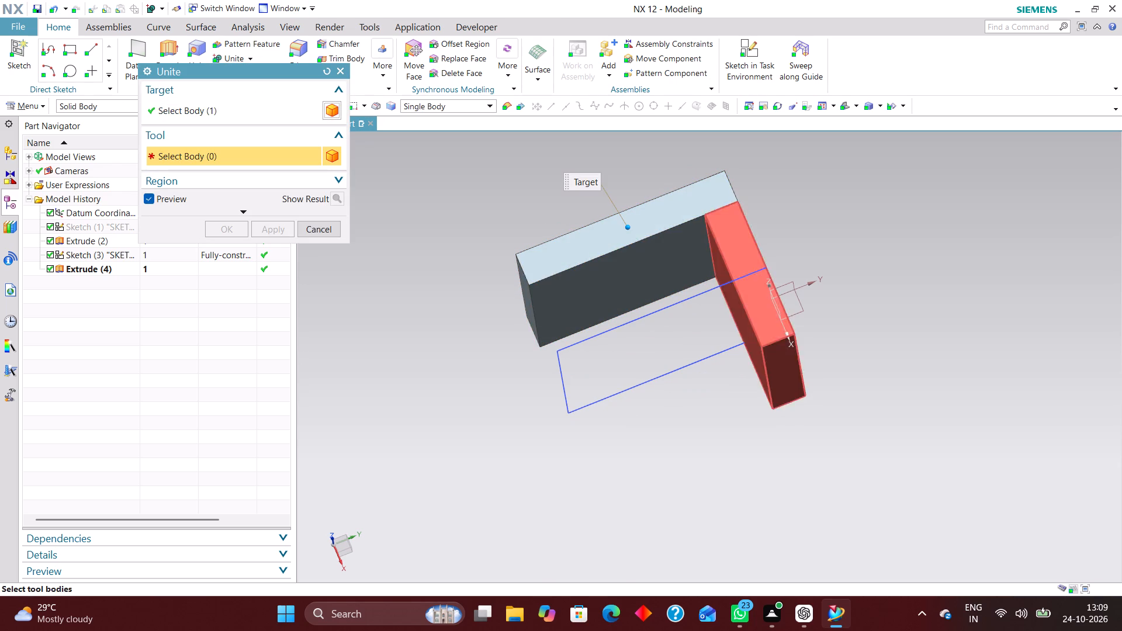
click(237, 226)
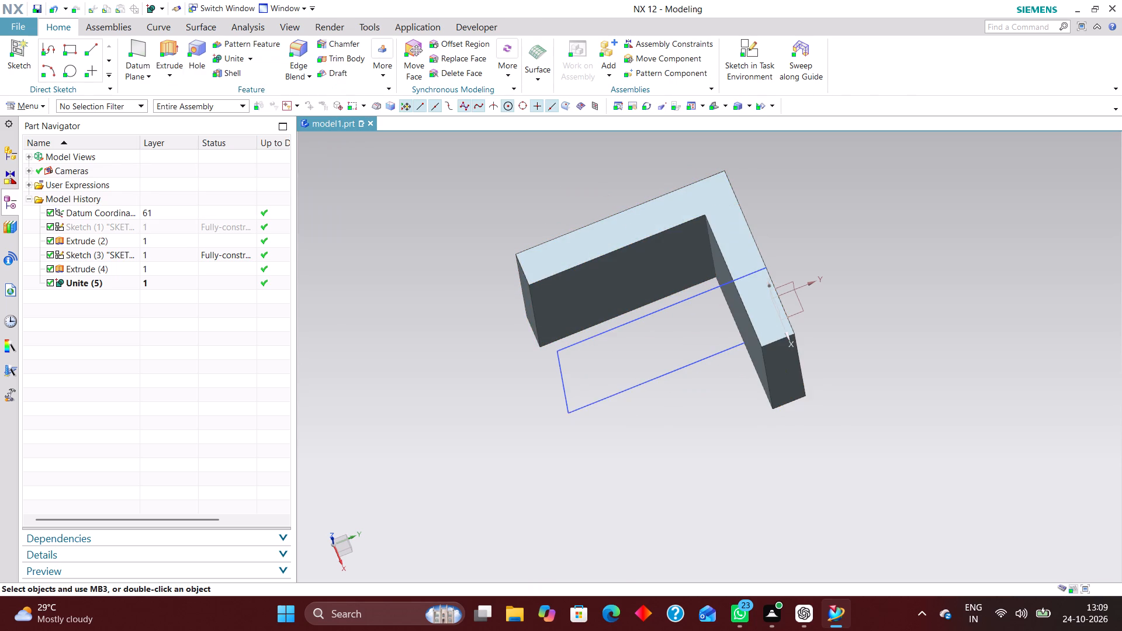
Create a sketch in the task environment on the datum XY plane through the united L-shaped body.
scroll(730, 268, up, 3)
right_drag(700, 303, 687, 345)
scroll(884, 284, down, 4)
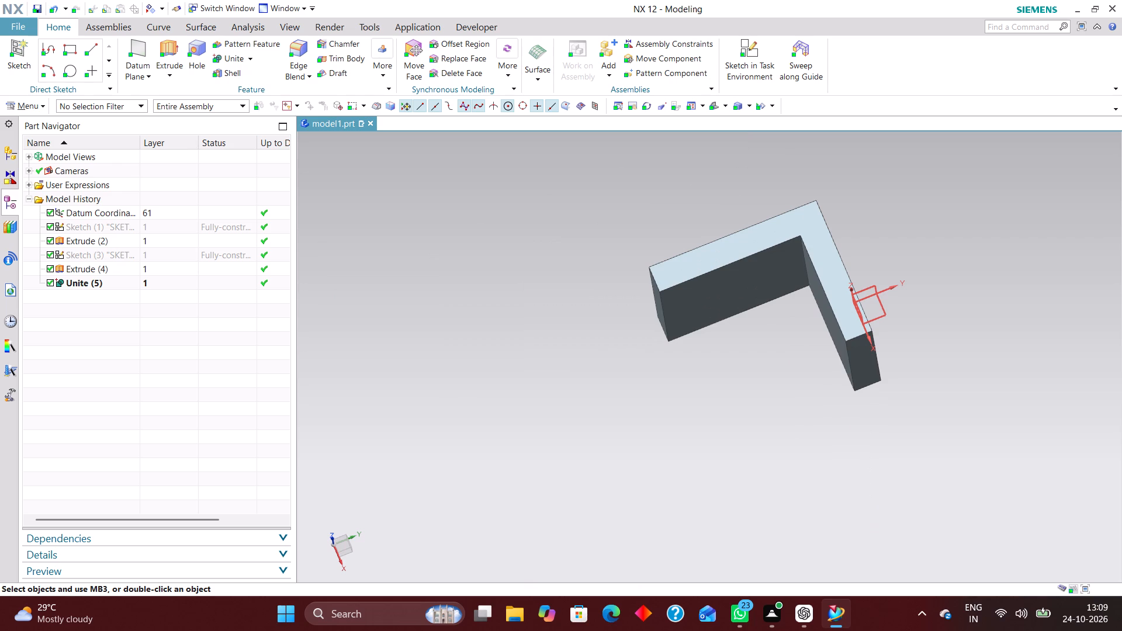
middle_drag(790, 348, 792, 324)
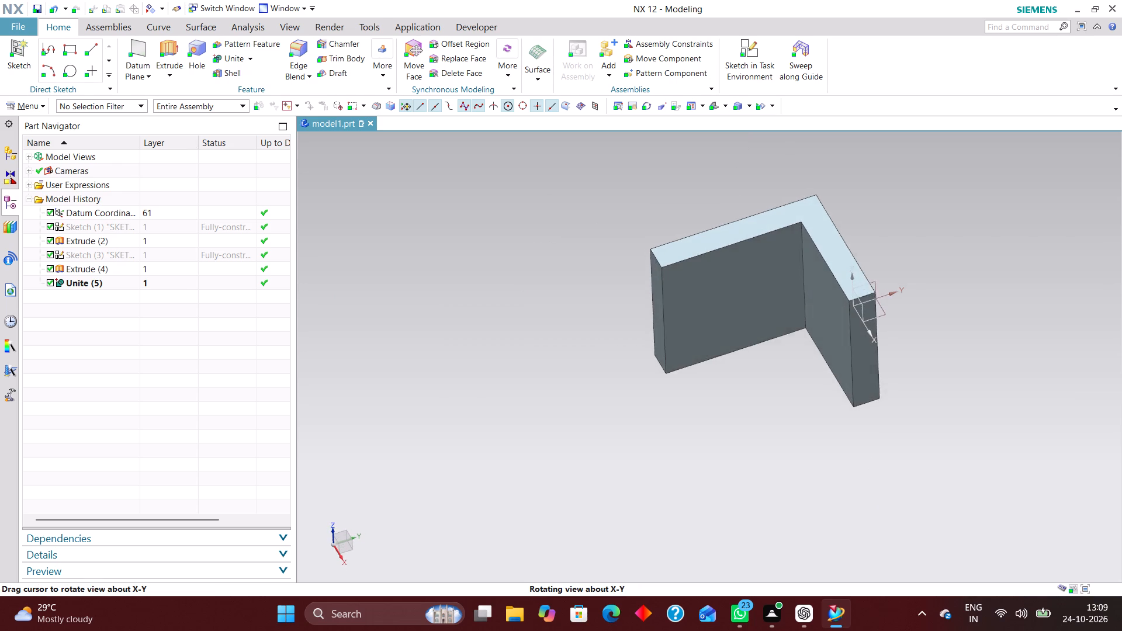
middle_drag(792, 324, 790, 317)
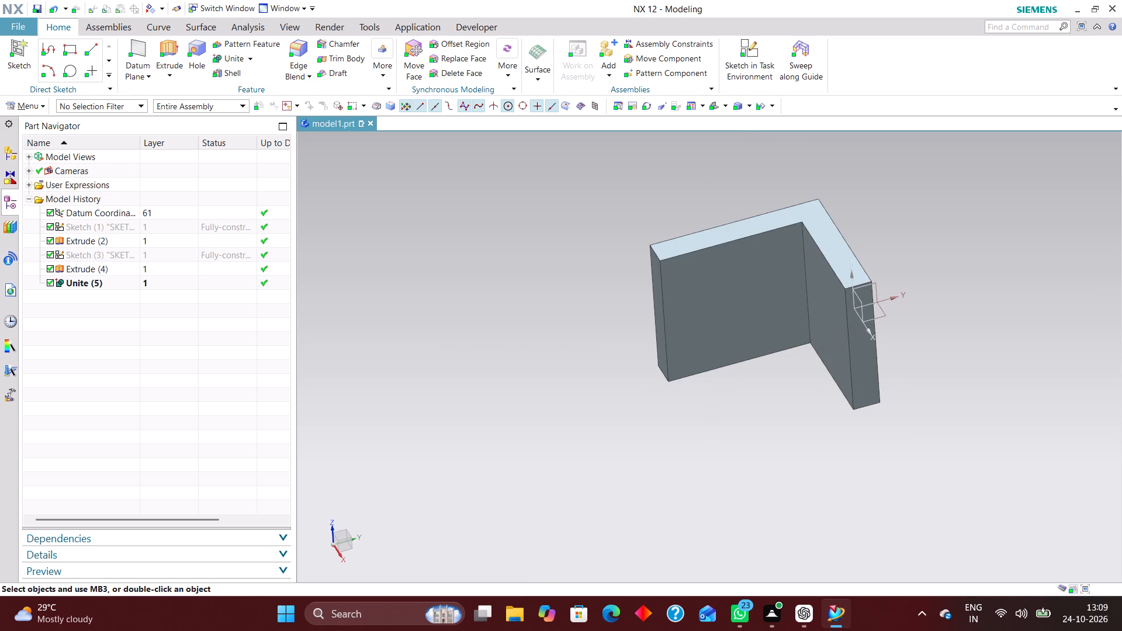
scroll(796, 404, up, 1)
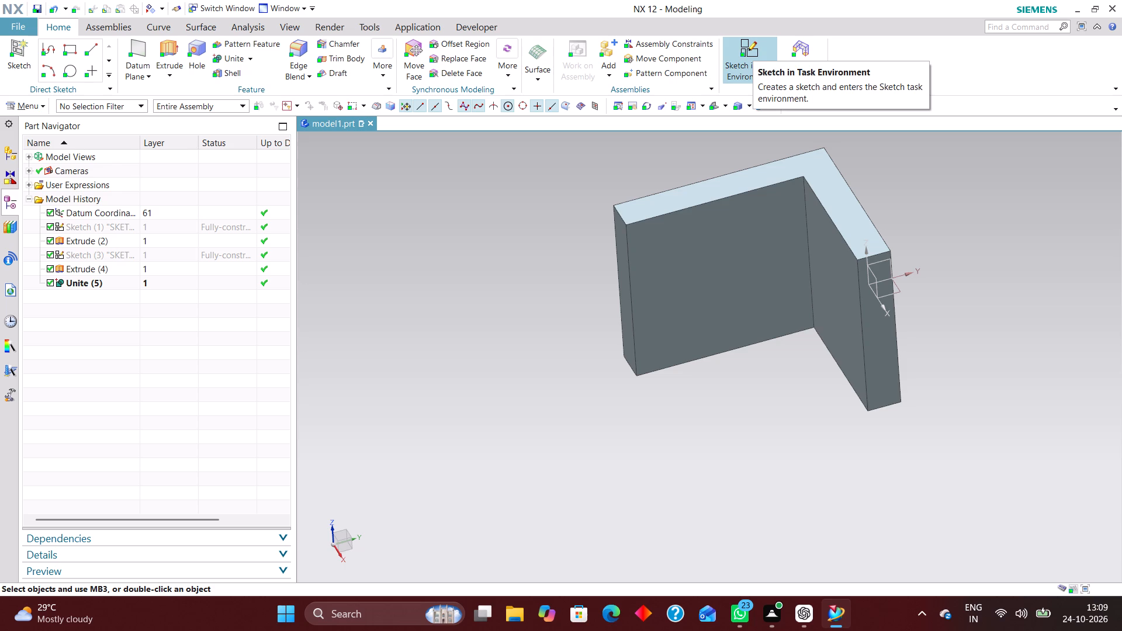
click(753, 46)
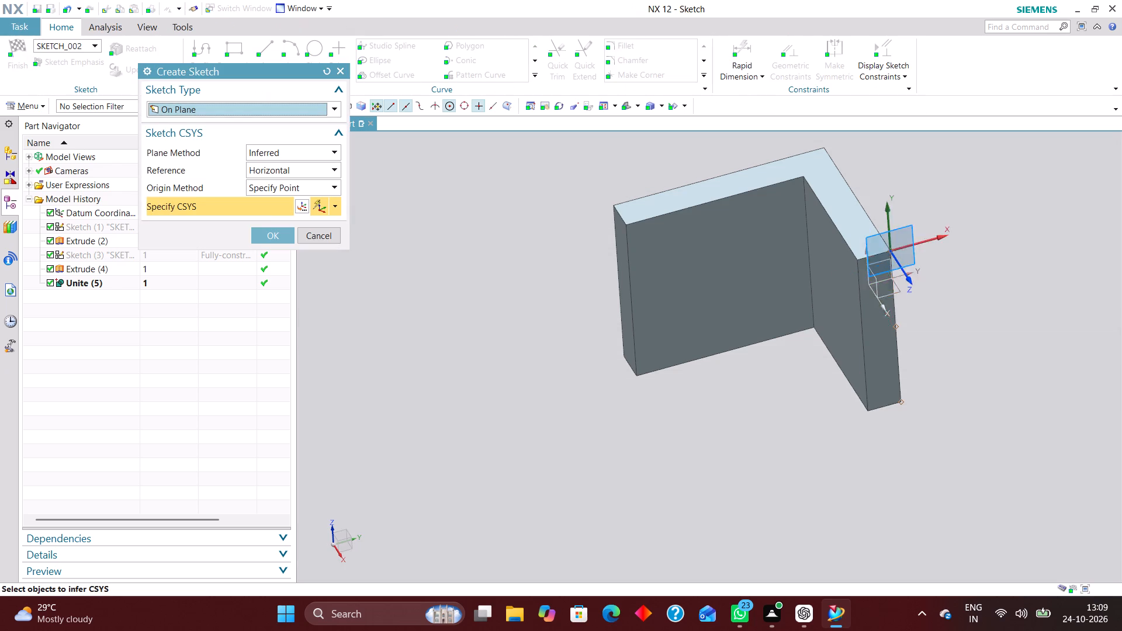
click(896, 293)
click(282, 238)
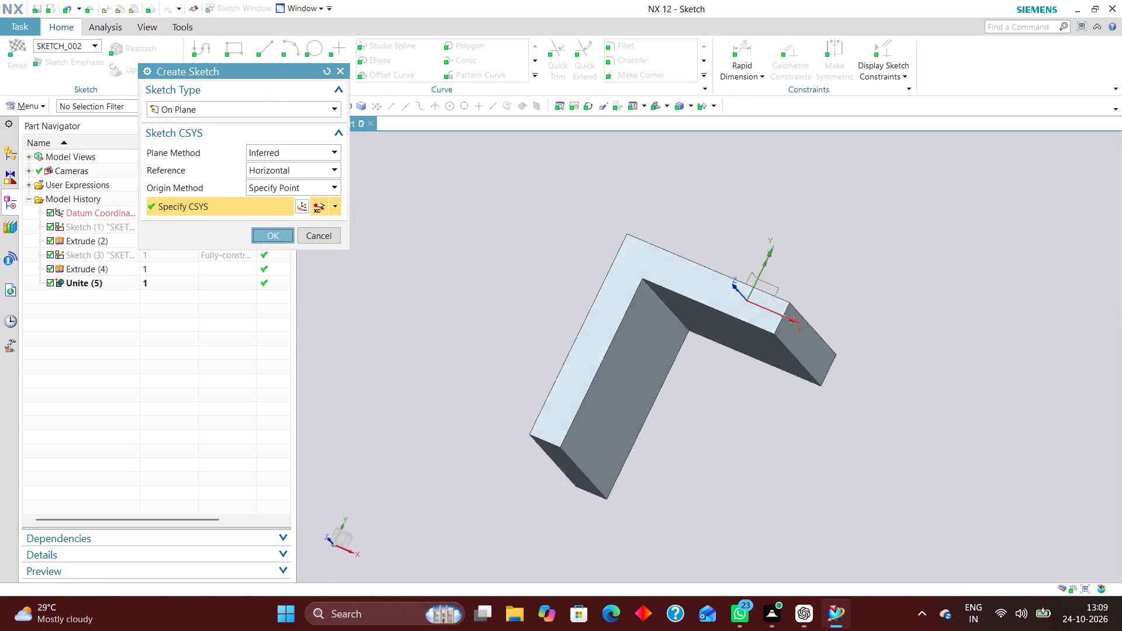
scroll(812, 235, down, 4)
scroll(792, 366, up, 1)
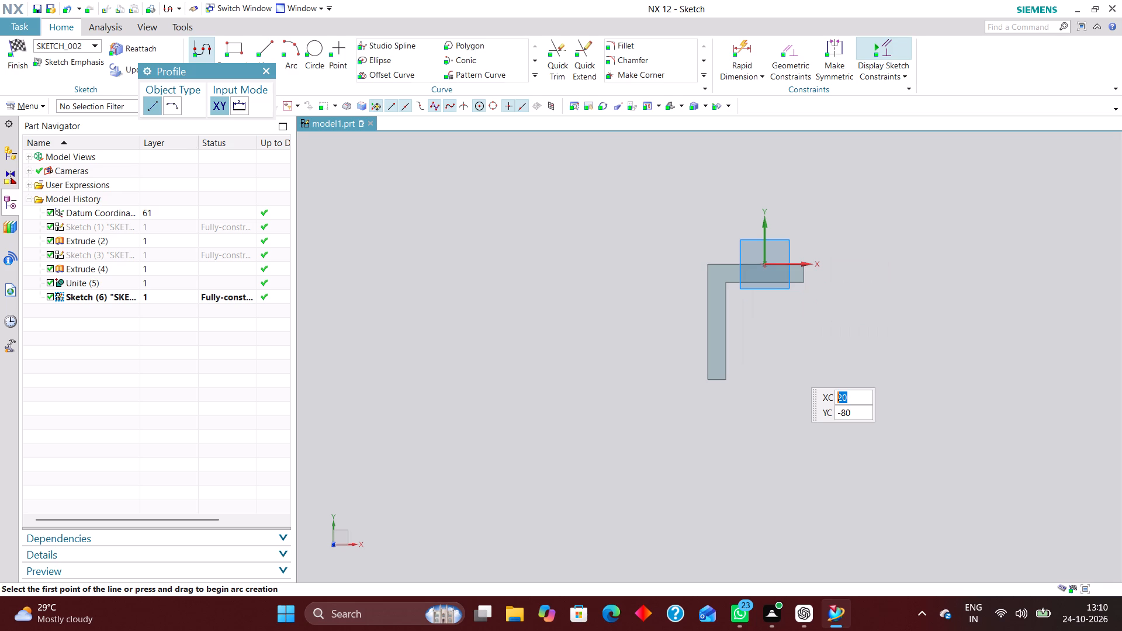
scroll(780, 375, up, 1)
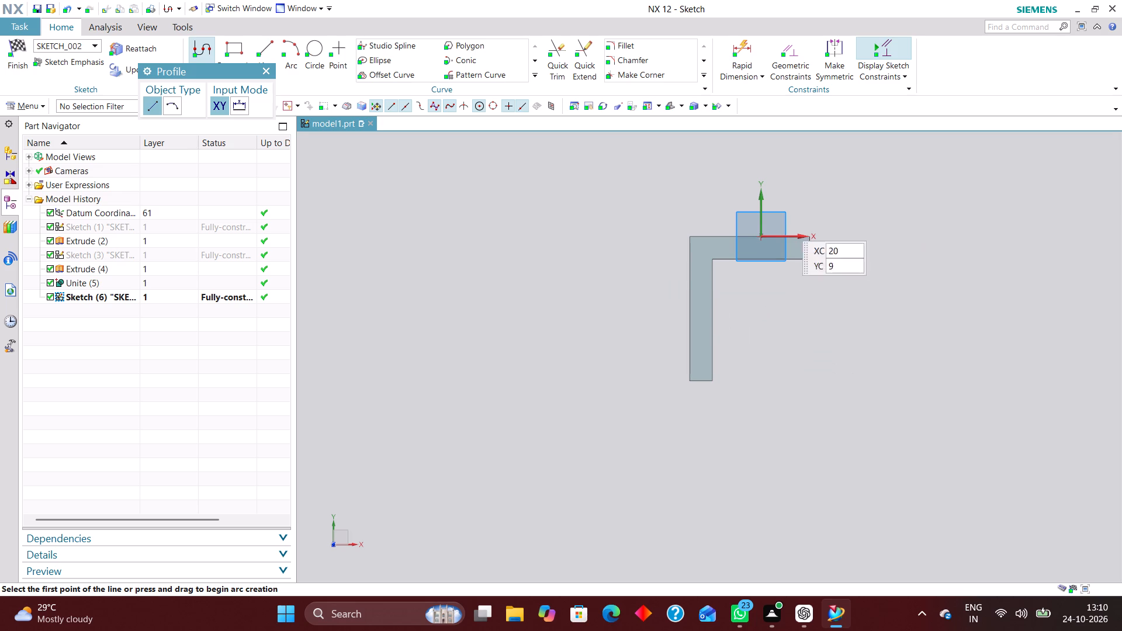
Draw a horizontal line just outside the plate's outer face and dimension its length to 75 mm.
click(262, 43)
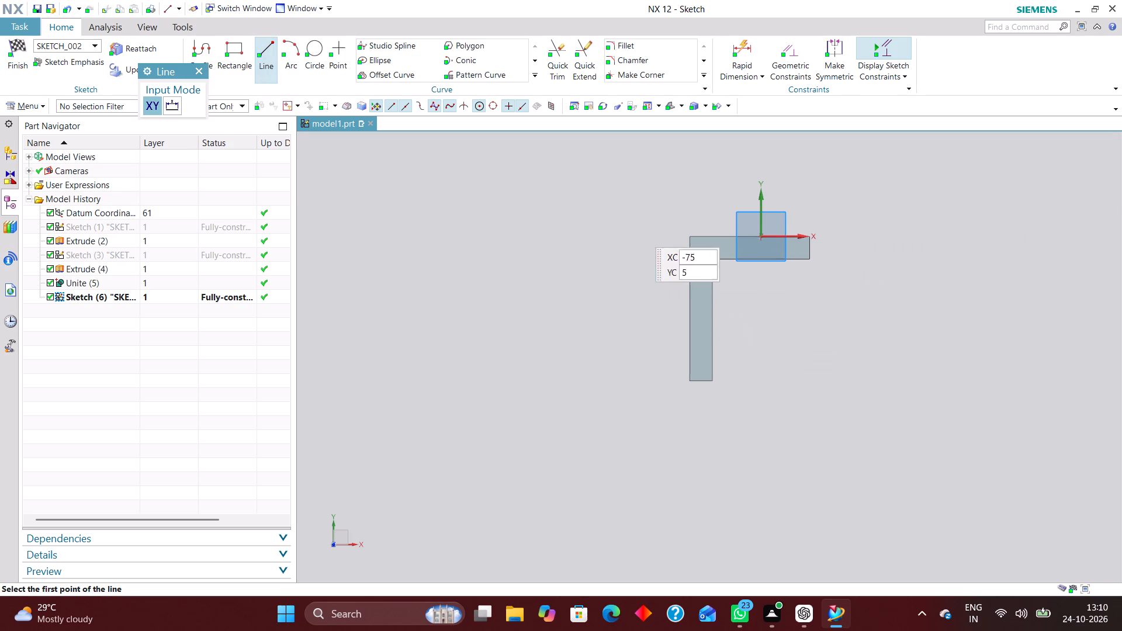
click(646, 228)
click(815, 226)
click(747, 43)
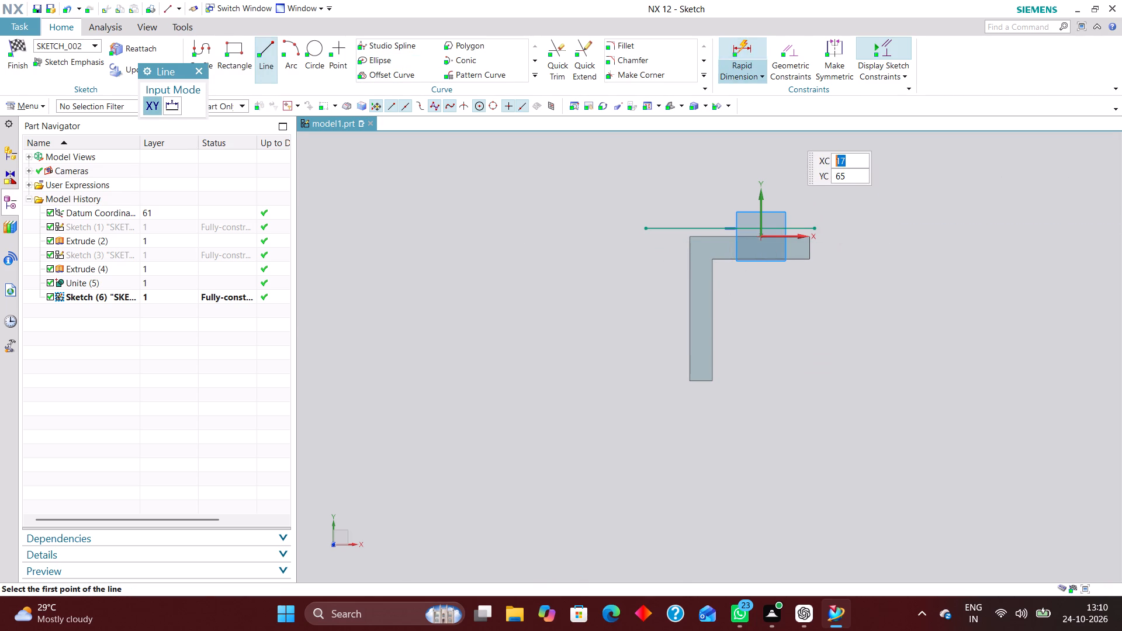
click(685, 227)
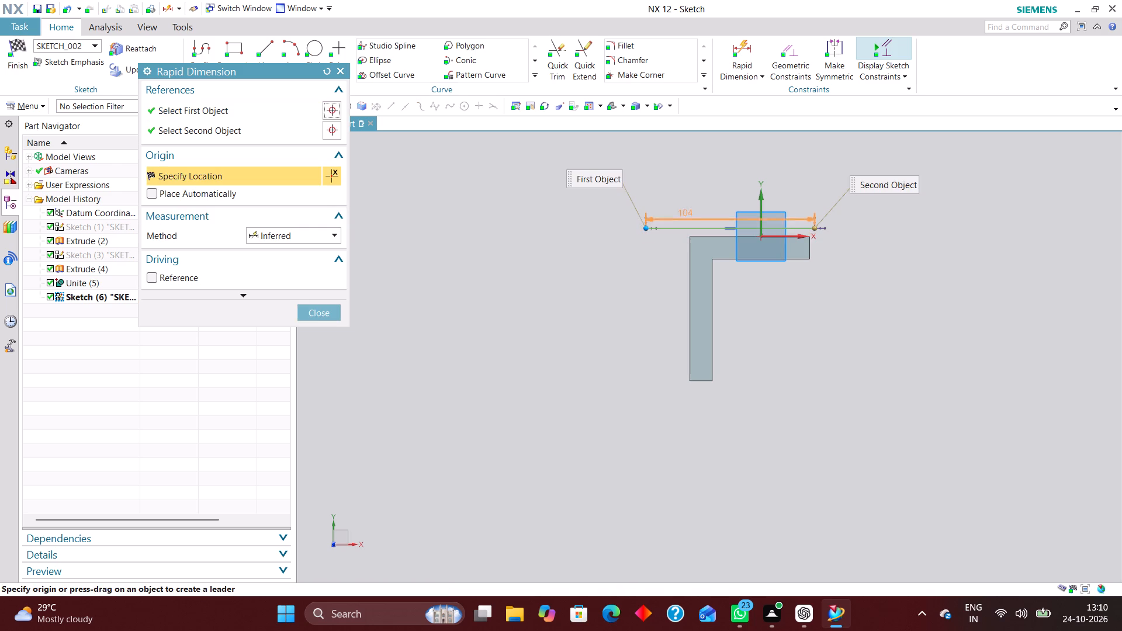
click(690, 179)
text(75)
key(Return)
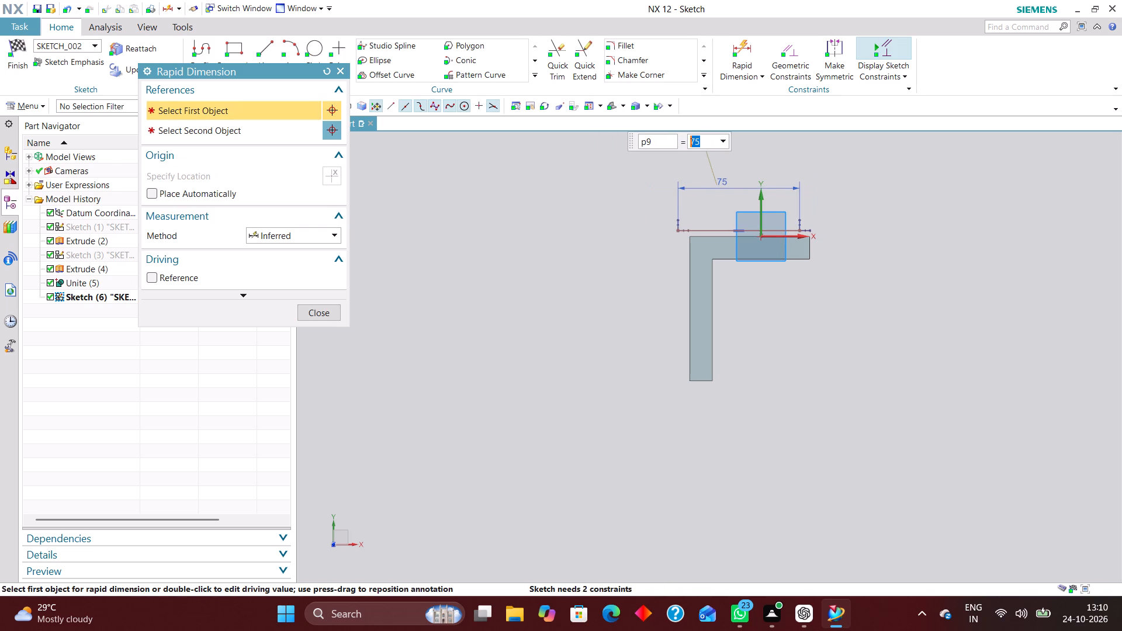
scroll(803, 206, up, 2)
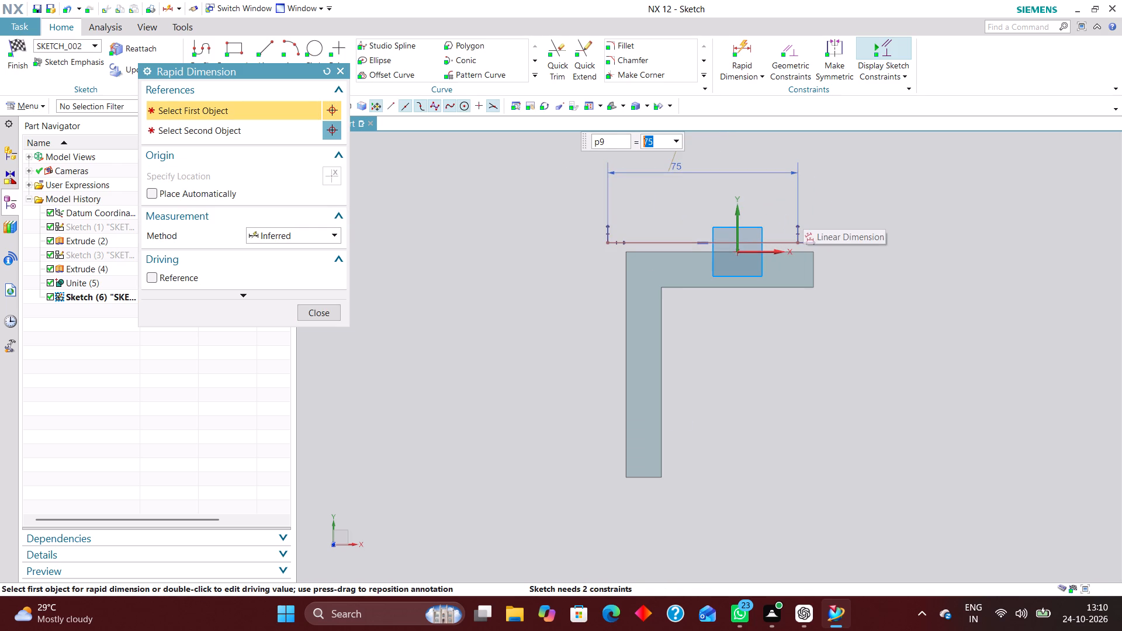
scroll(748, 250, up, 3)
scroll(615, 212, down, 3)
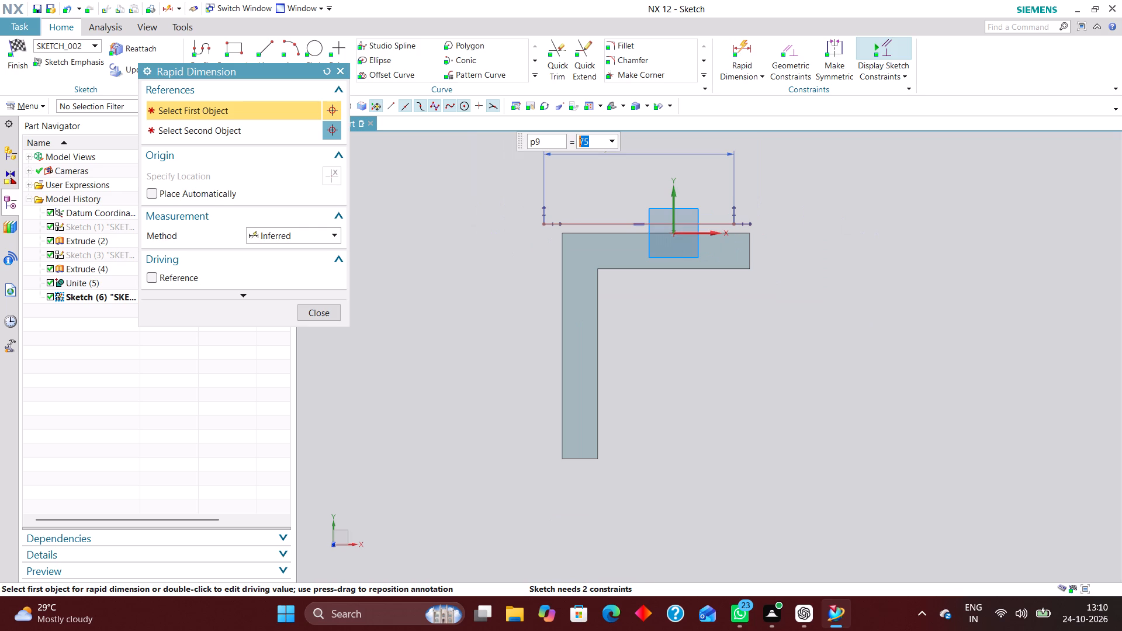
scroll(755, 240, up, 3)
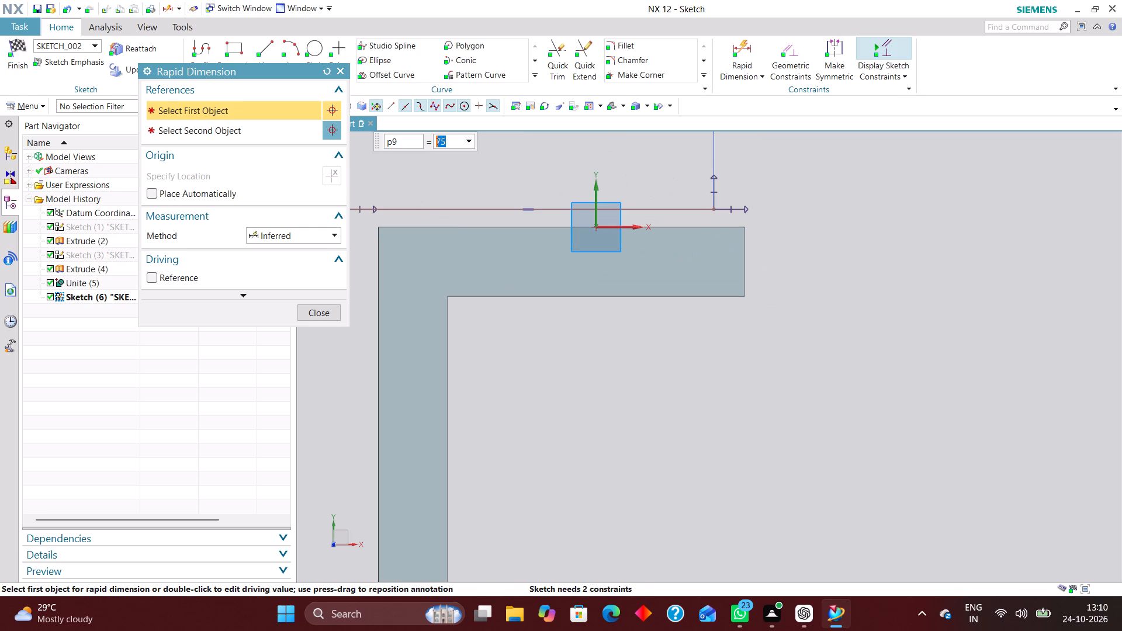
scroll(775, 234, down, 2)
click(321, 309)
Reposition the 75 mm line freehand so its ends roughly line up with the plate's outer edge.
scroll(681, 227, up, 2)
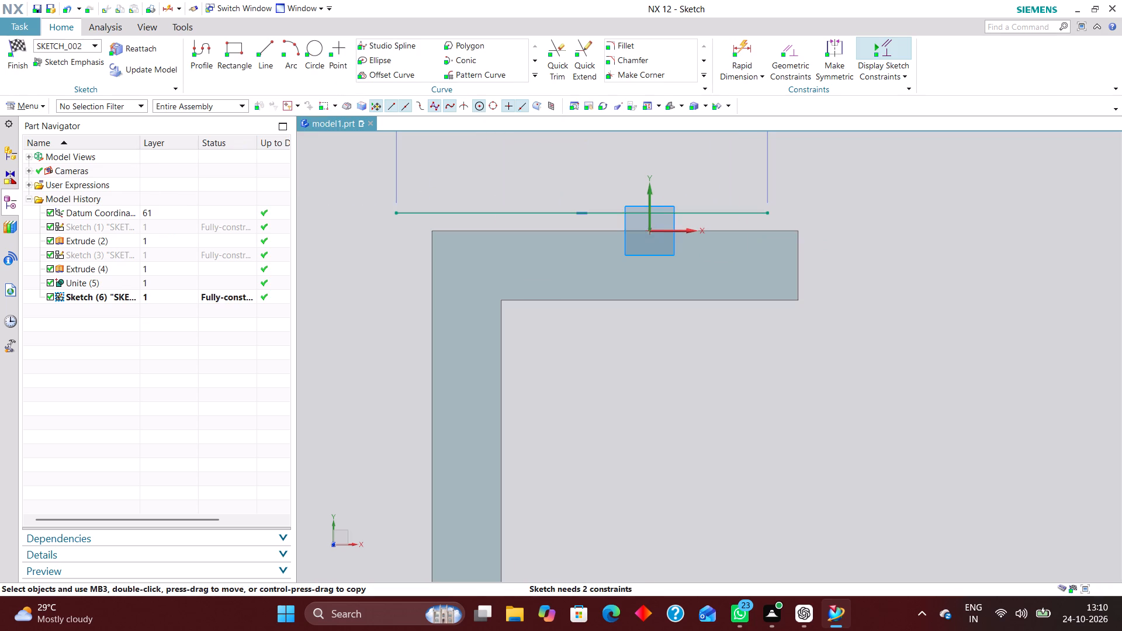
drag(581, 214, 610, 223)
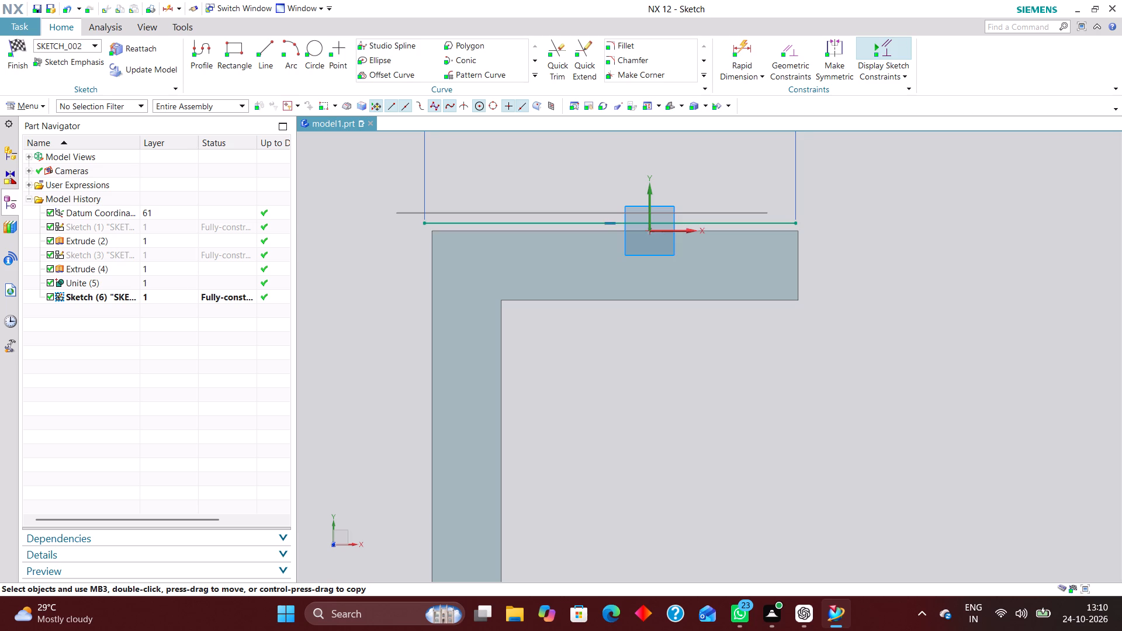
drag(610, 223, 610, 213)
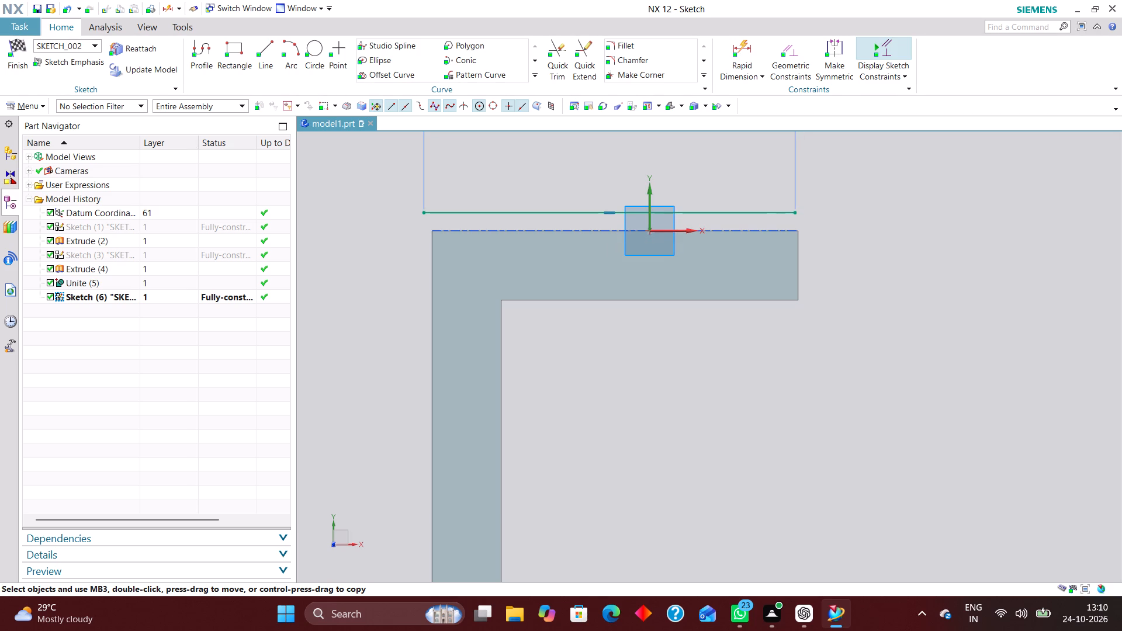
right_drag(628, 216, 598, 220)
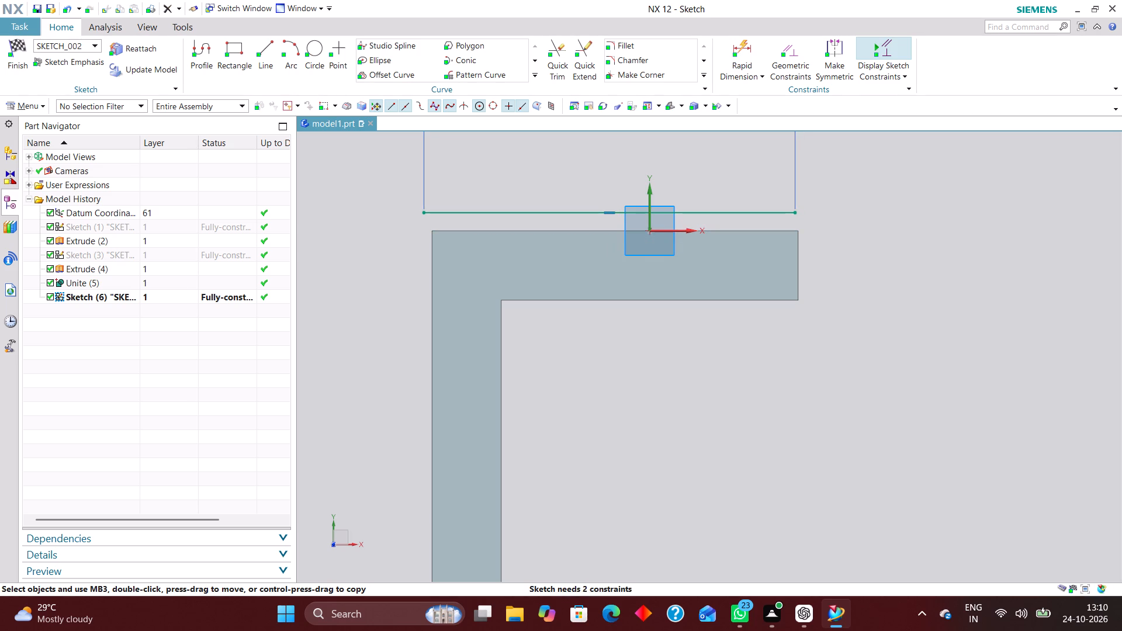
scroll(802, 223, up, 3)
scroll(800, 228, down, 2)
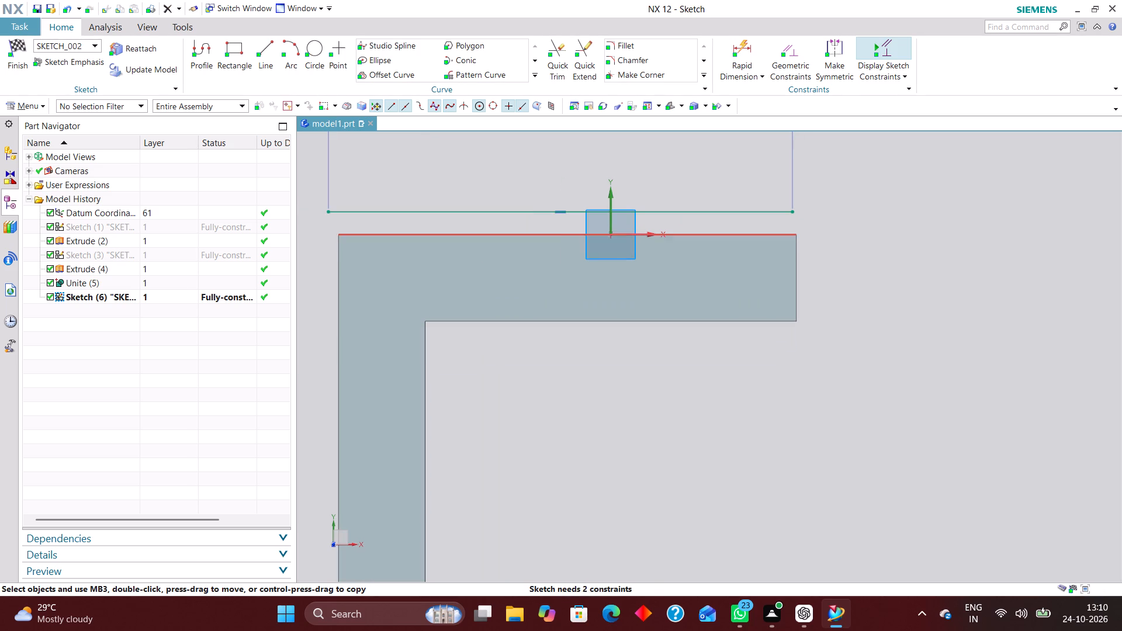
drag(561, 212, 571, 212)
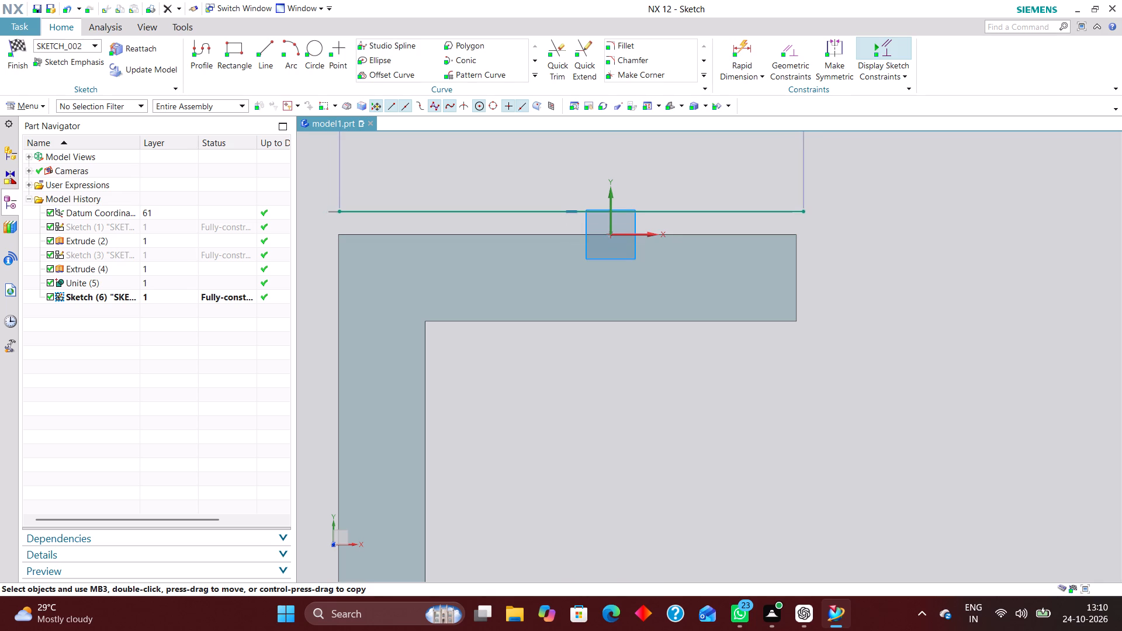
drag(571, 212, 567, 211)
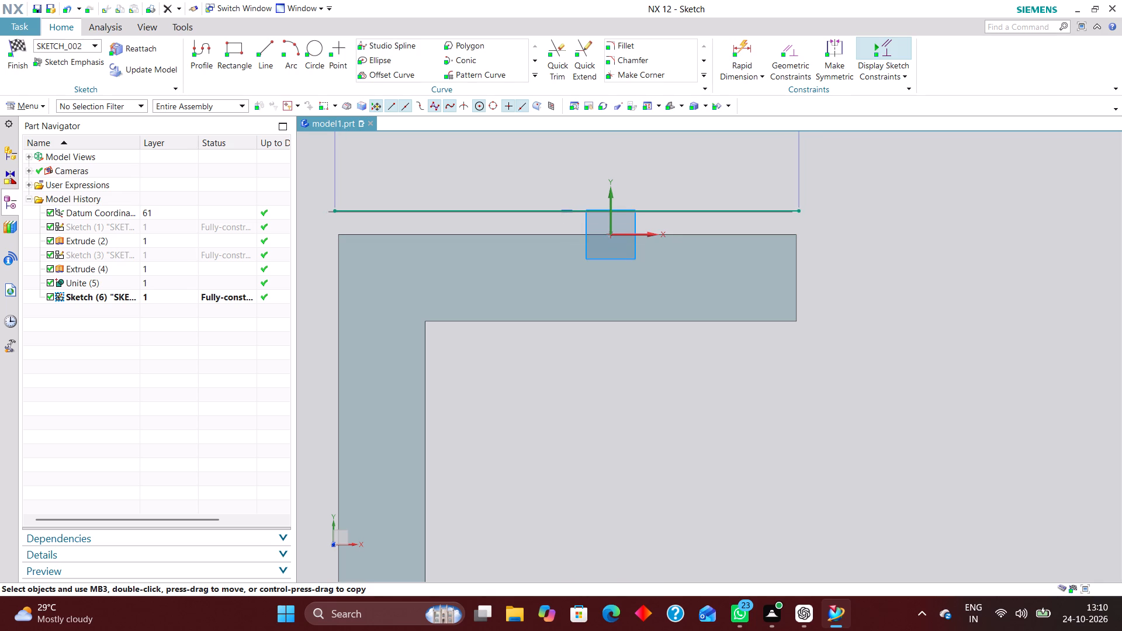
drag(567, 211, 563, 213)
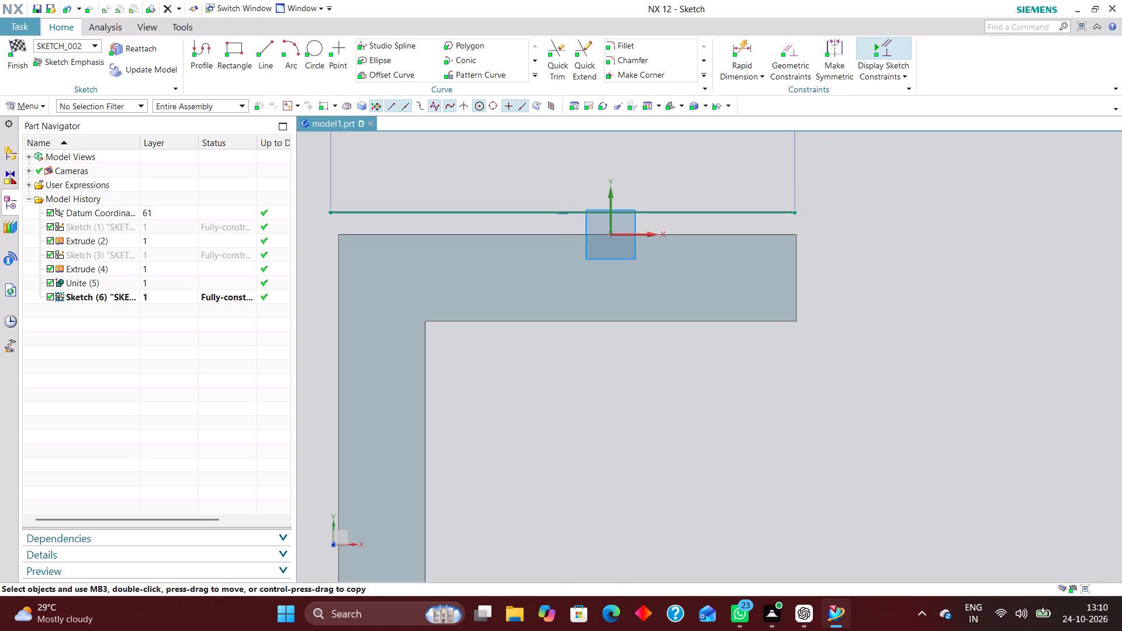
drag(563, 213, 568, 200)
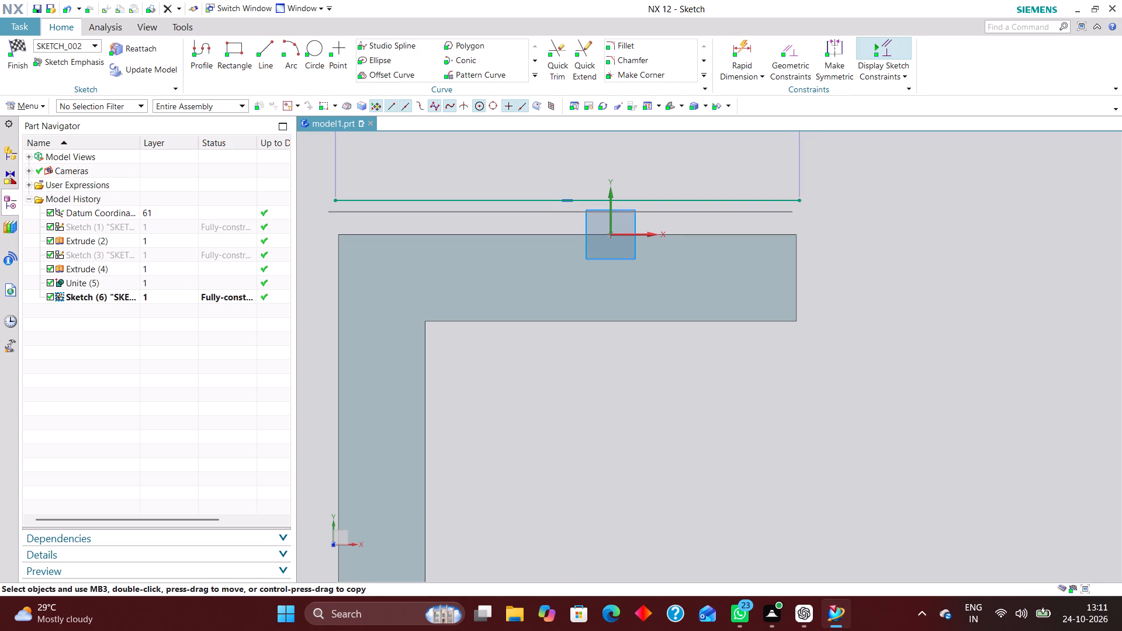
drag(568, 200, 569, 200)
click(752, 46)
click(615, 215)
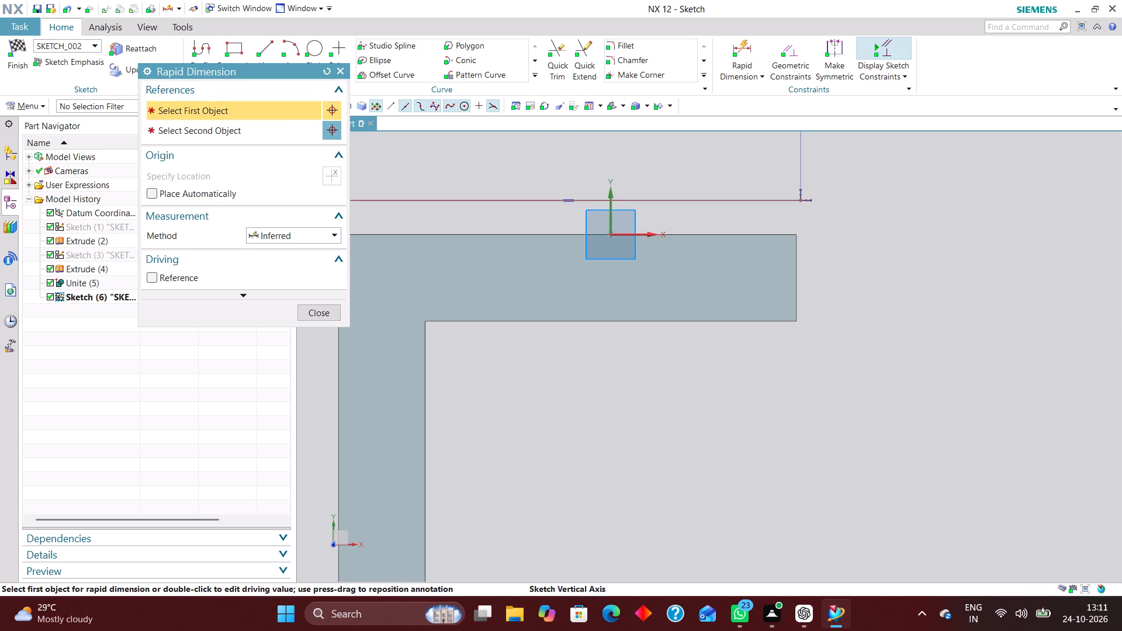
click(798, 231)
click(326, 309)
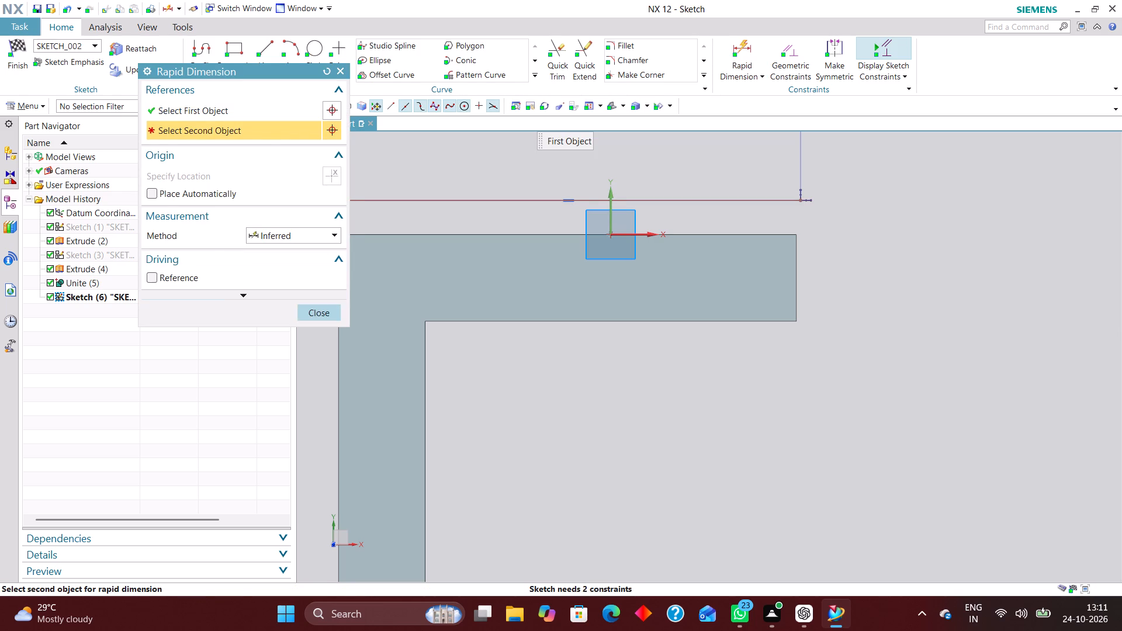
Dimension the line's endpoint farthest from the bracket's corner to lie 30 mm horizontally from the sketch's vertical axis.
click(747, 43)
click(610, 212)
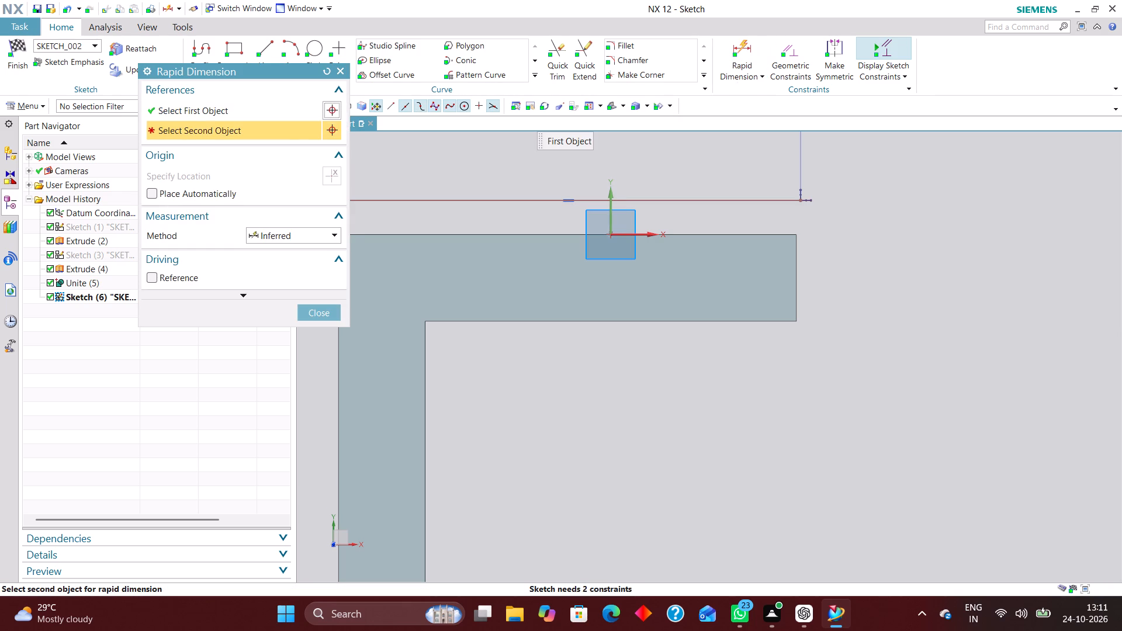
click(804, 203)
click(708, 393)
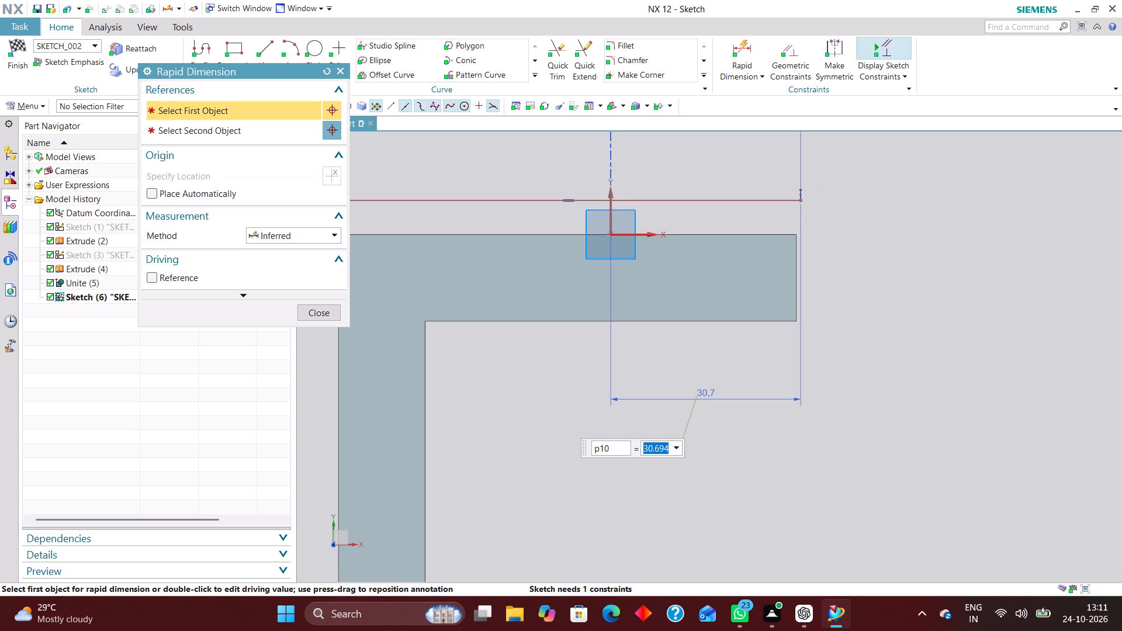
text(30)
key(Return)
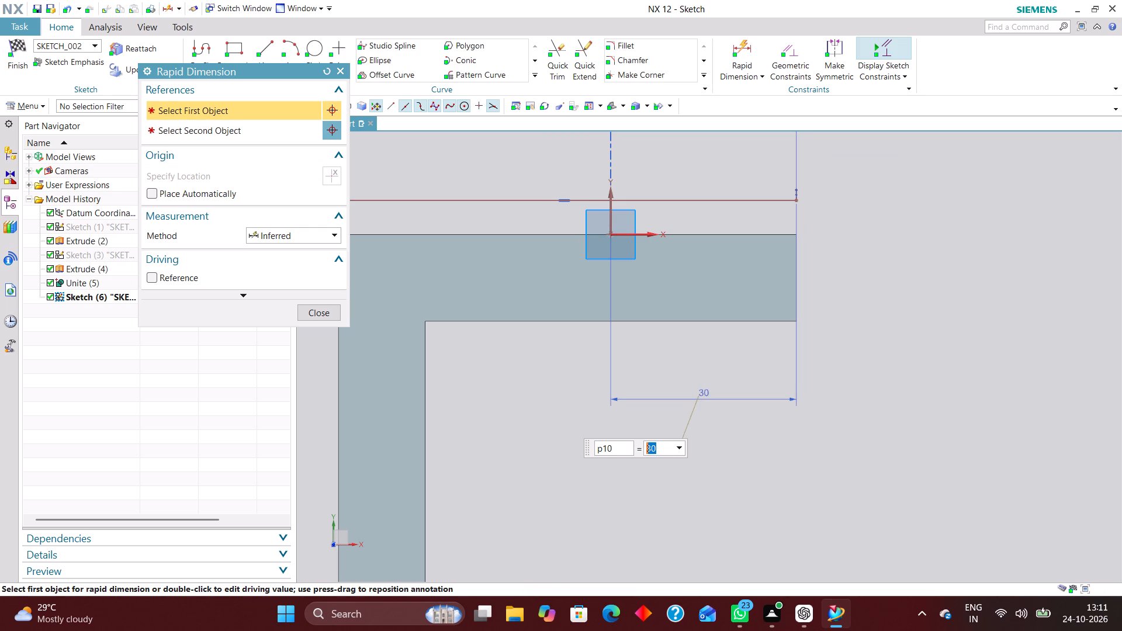
scroll(949, 391, down, 3)
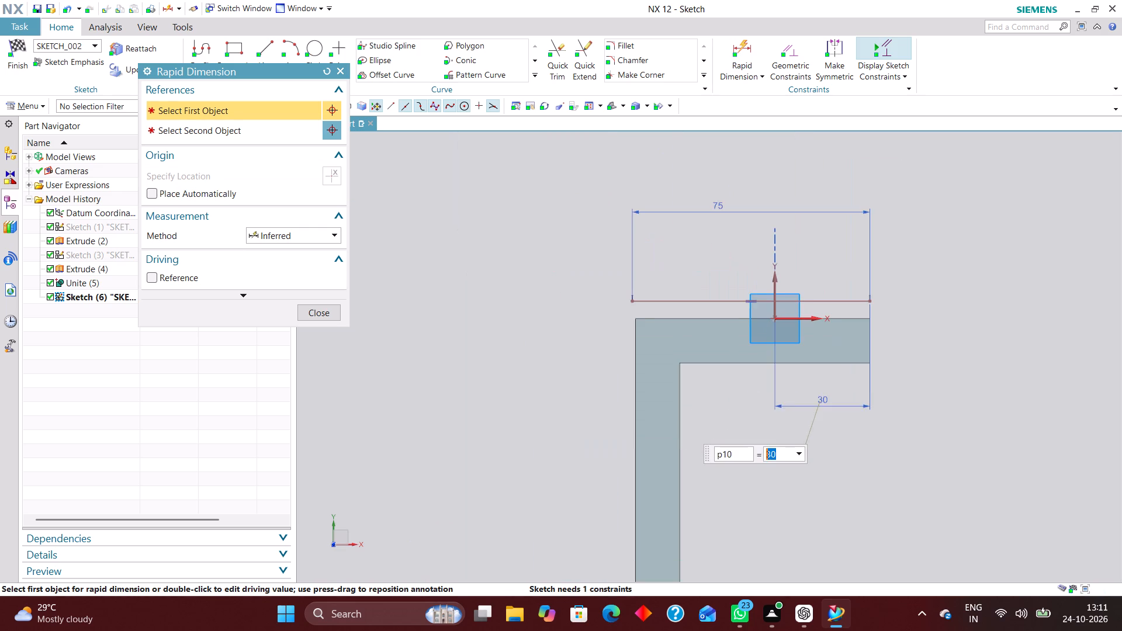
scroll(936, 305, up, 1)
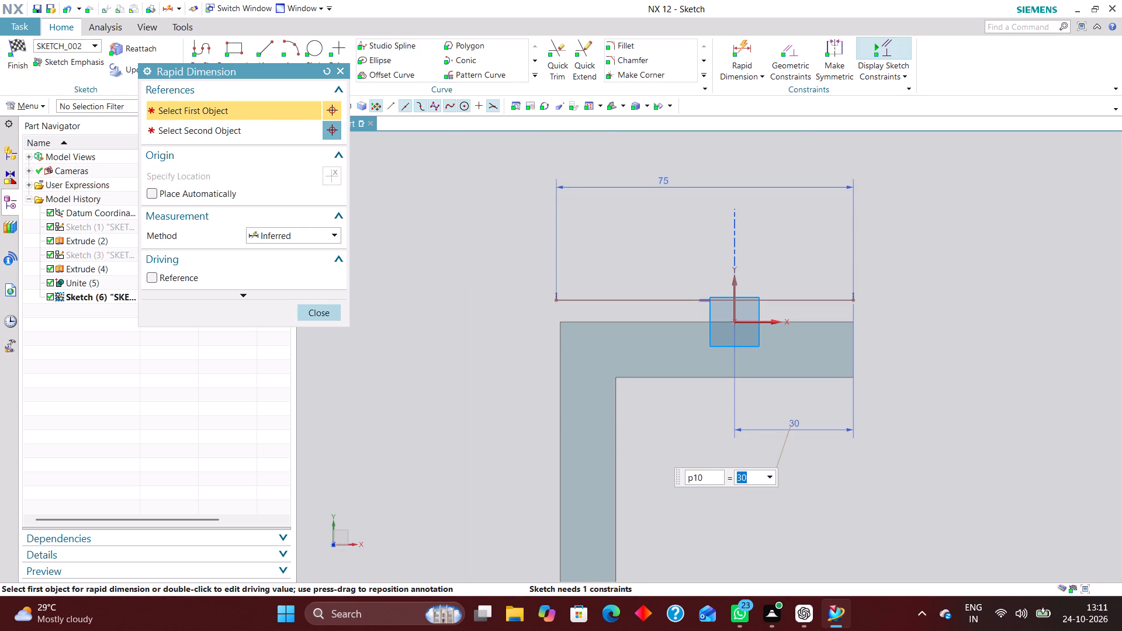
click(327, 313)
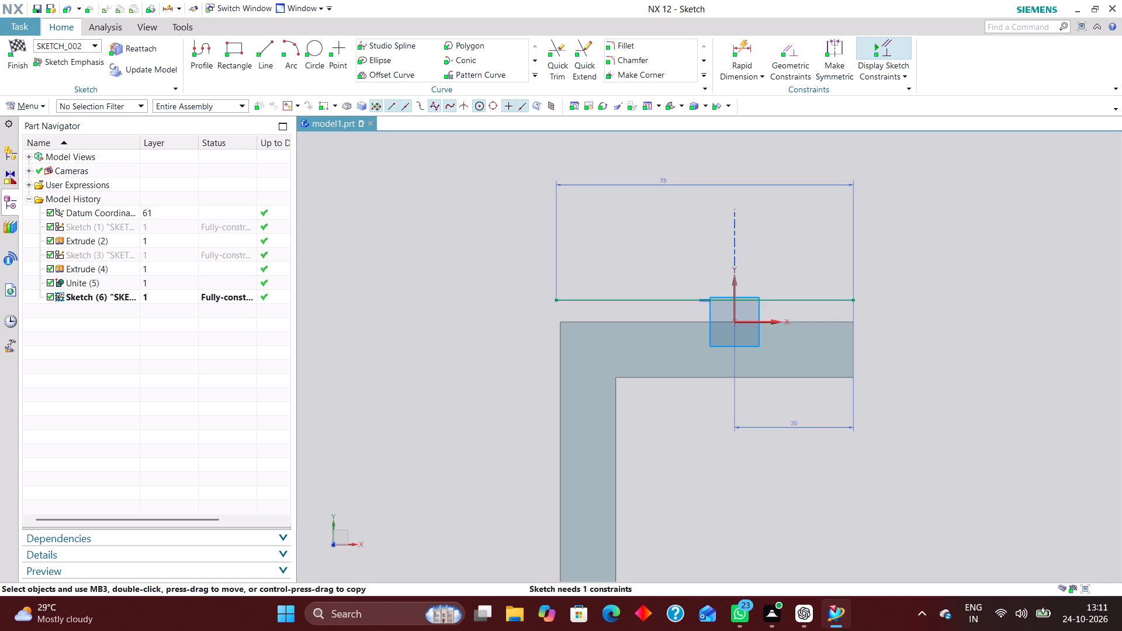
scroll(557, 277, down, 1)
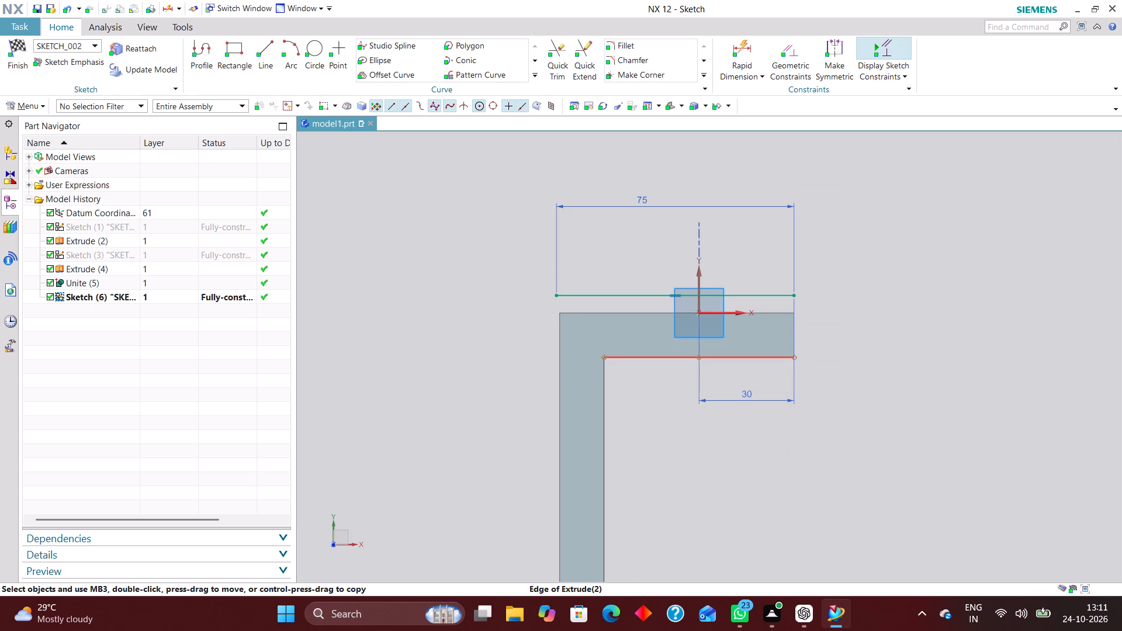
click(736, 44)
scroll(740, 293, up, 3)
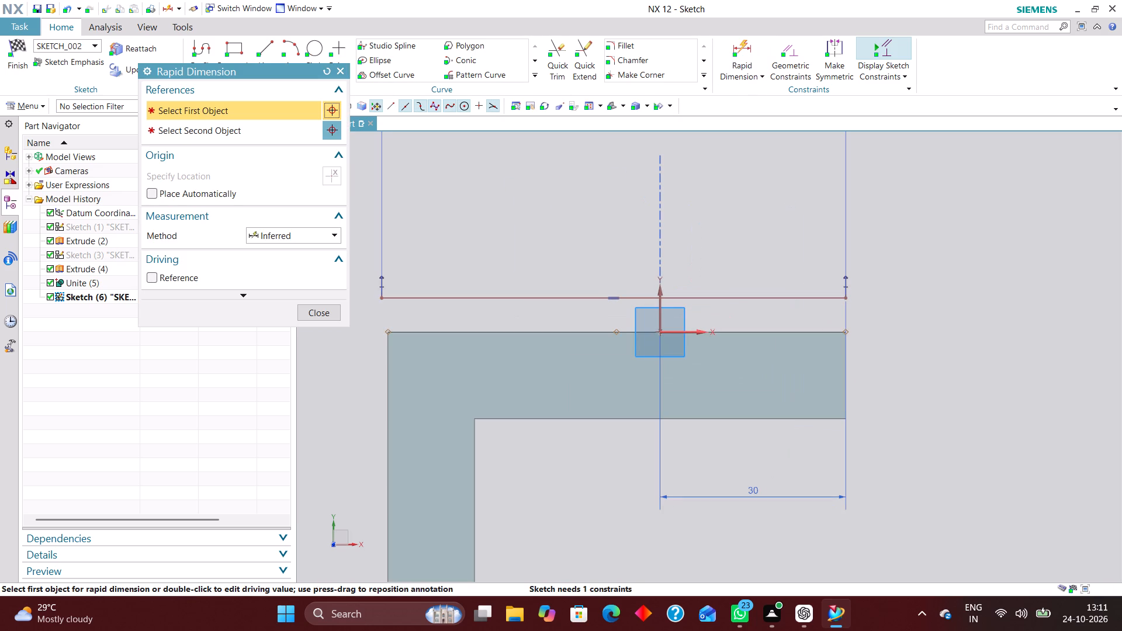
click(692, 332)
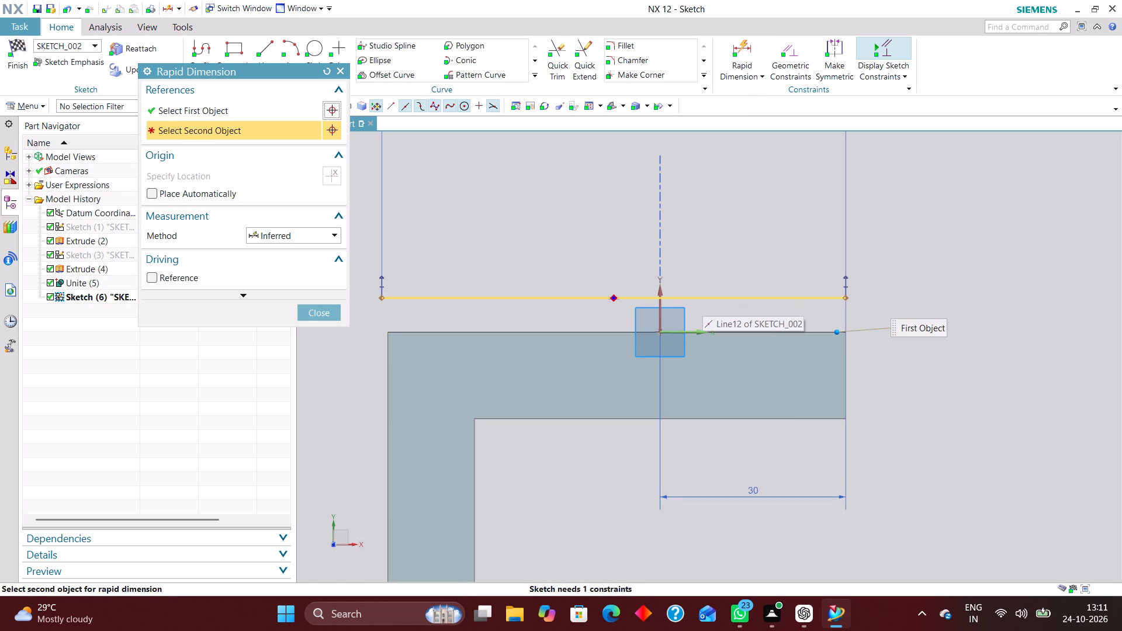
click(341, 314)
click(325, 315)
Apply a point-on-curve constraint placing the 75 mm line's midpoint on the sketch's horizontal axis.
click(789, 47)
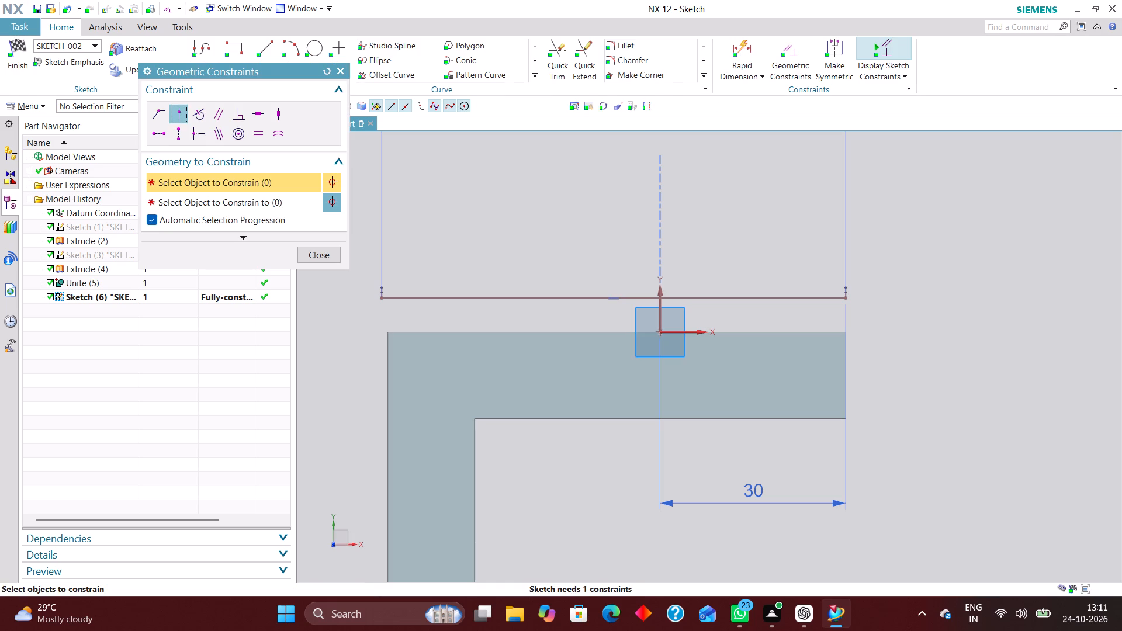
click(611, 295)
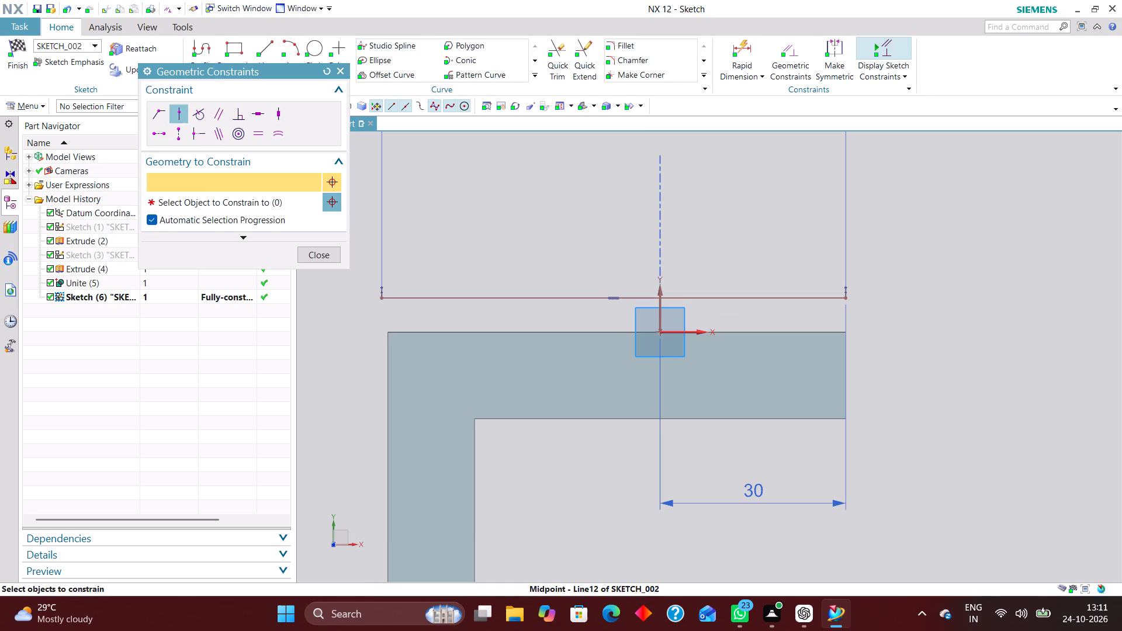
click(685, 331)
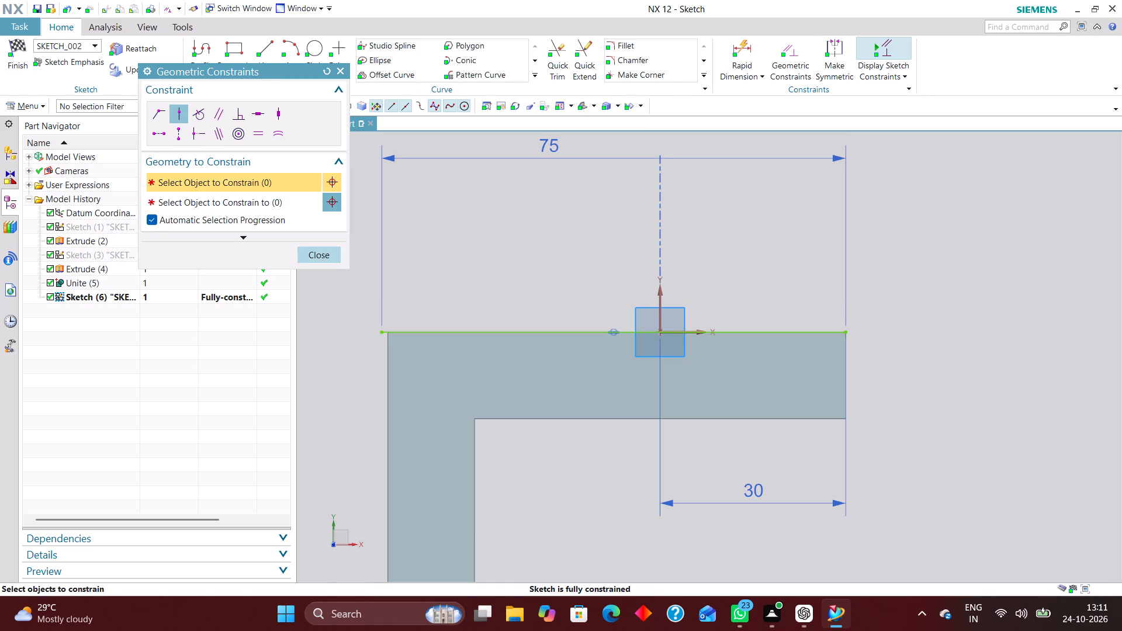
click(310, 259)
Draw a circle in the open space outside the bracket's vertical leg, centred about 94 mm from the vertical axis.
scroll(668, 256, down, 4)
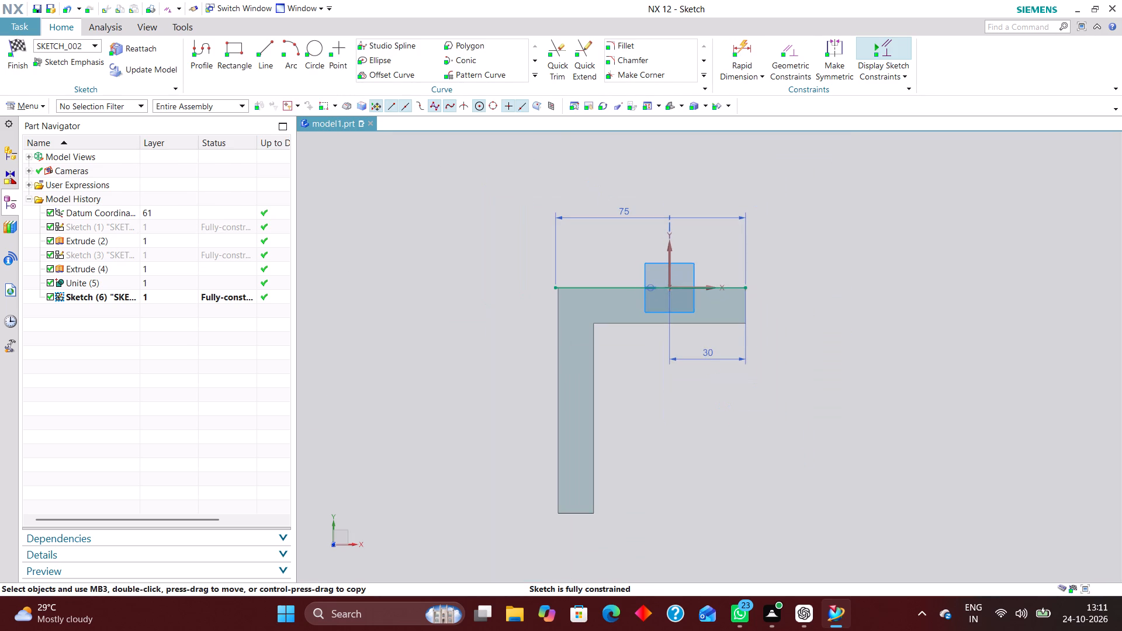
scroll(674, 186, down, 2)
scroll(729, 179, down, 1)
scroll(591, 345, up, 3)
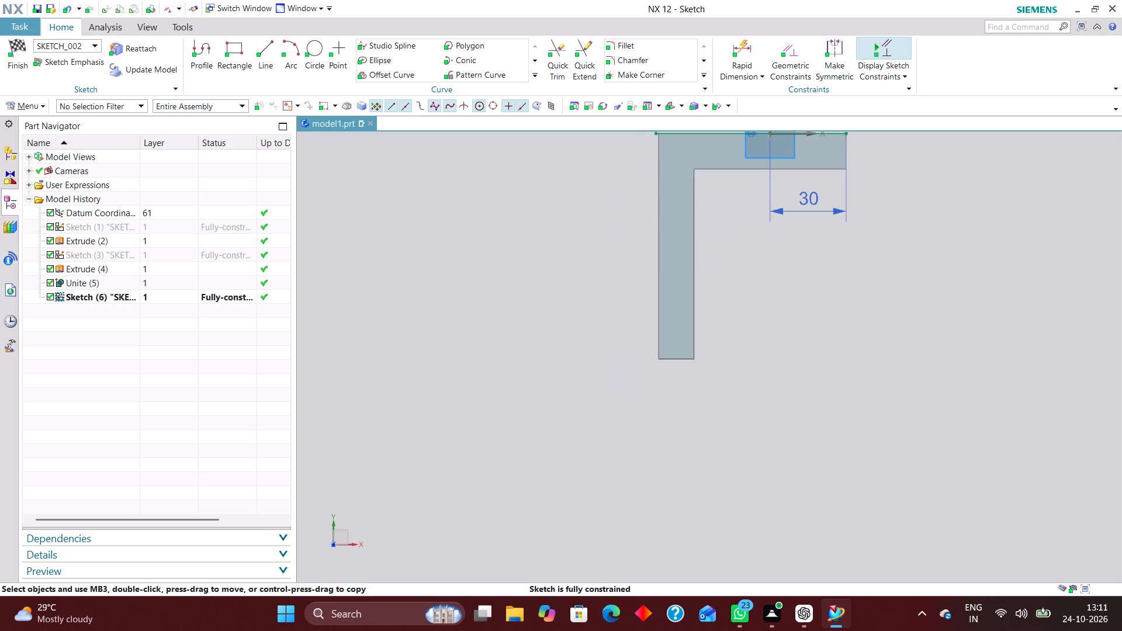
scroll(598, 334, down, 1)
scroll(656, 283, up, 2)
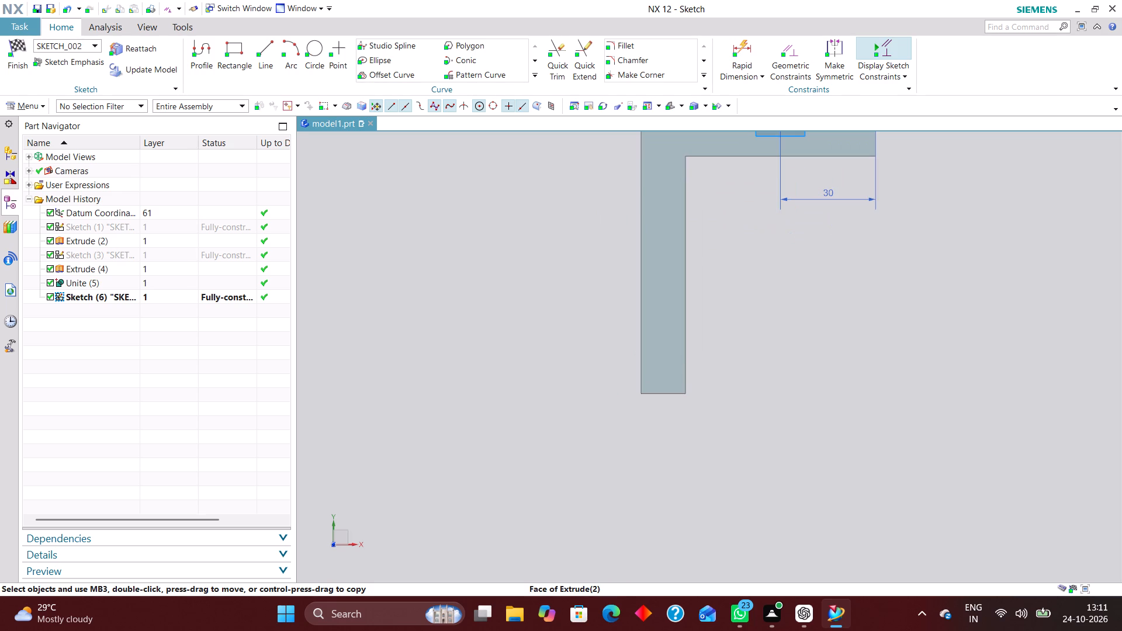
scroll(685, 303, down, 1)
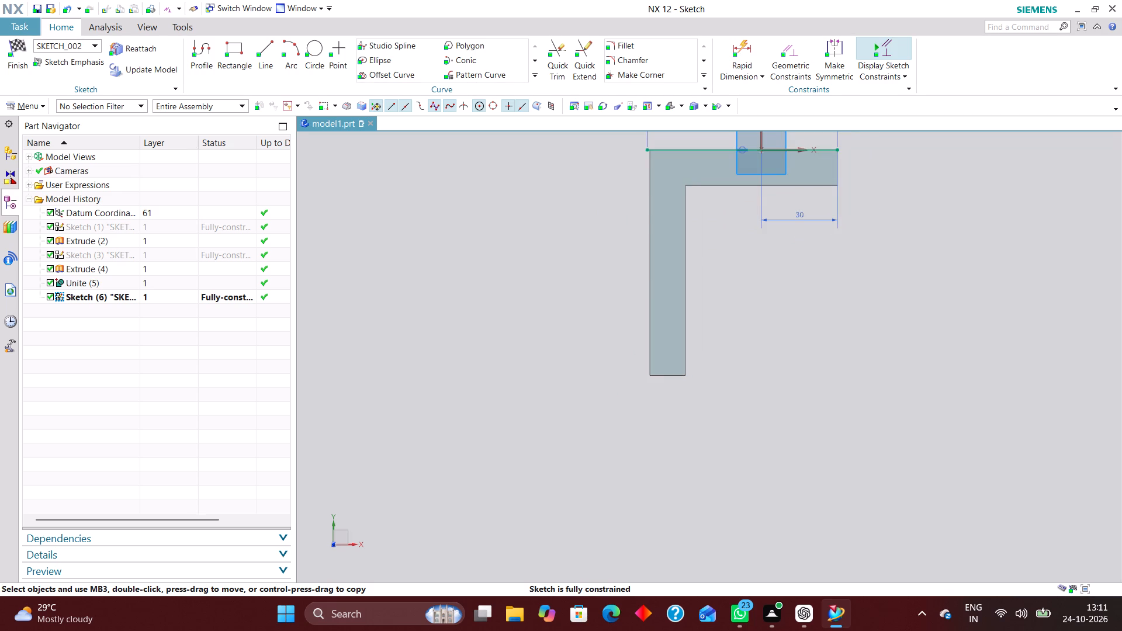
scroll(761, 317, up, 1)
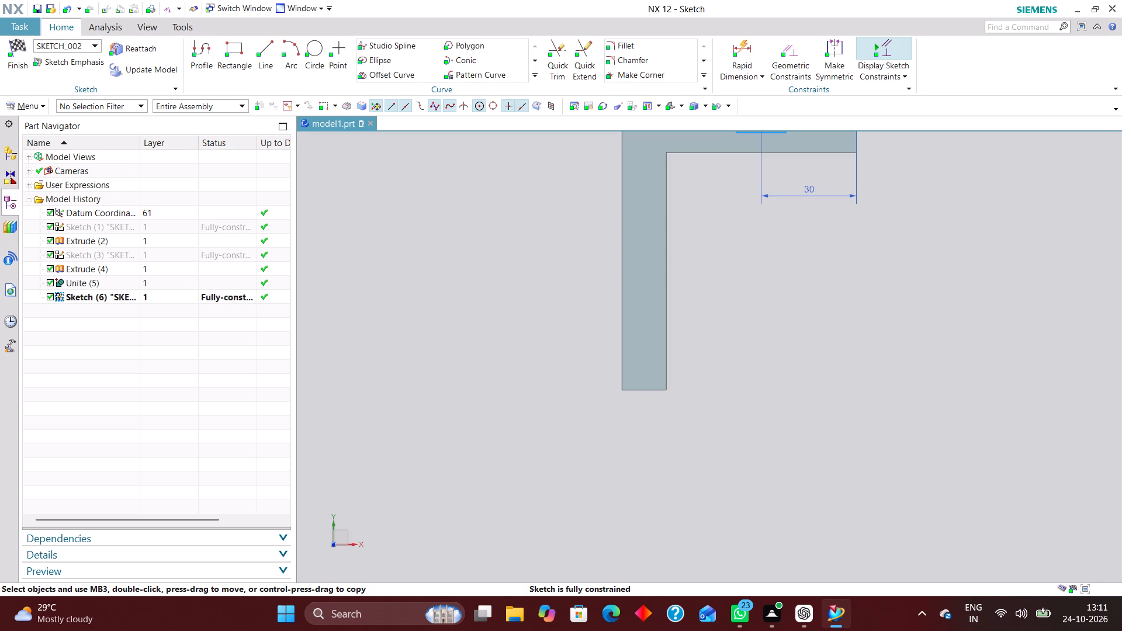
click(310, 53)
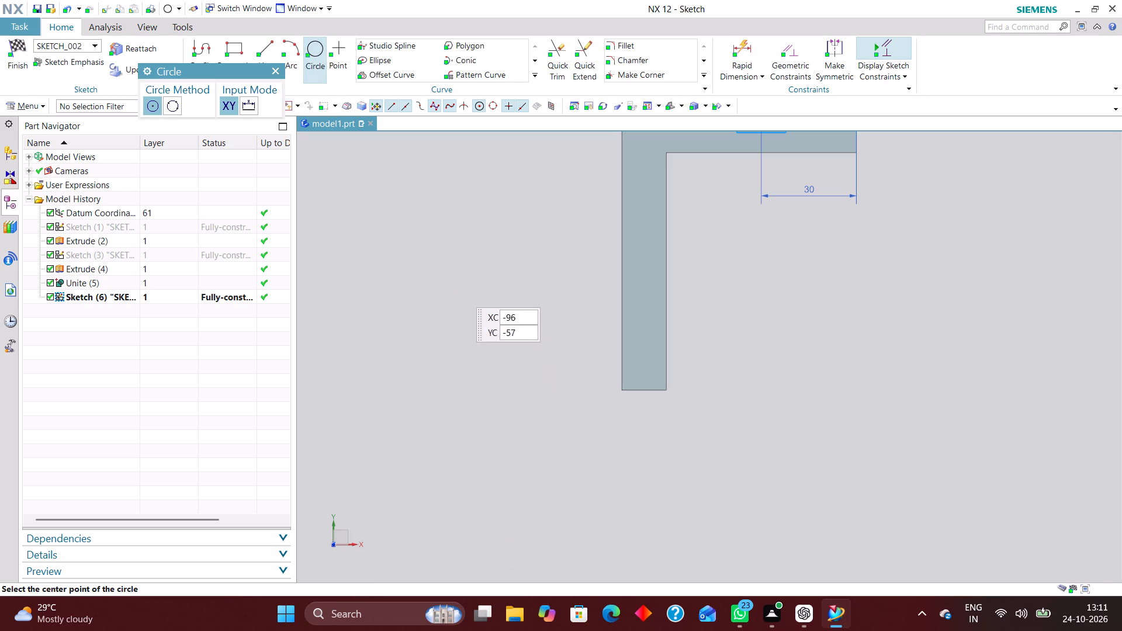
click(463, 276)
click(488, 316)
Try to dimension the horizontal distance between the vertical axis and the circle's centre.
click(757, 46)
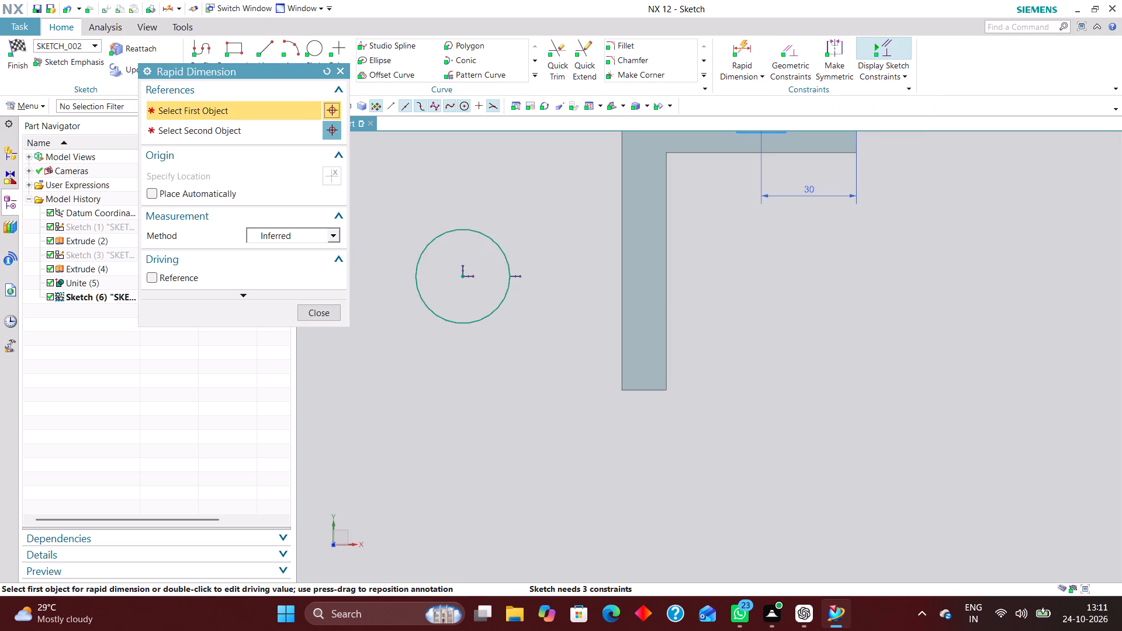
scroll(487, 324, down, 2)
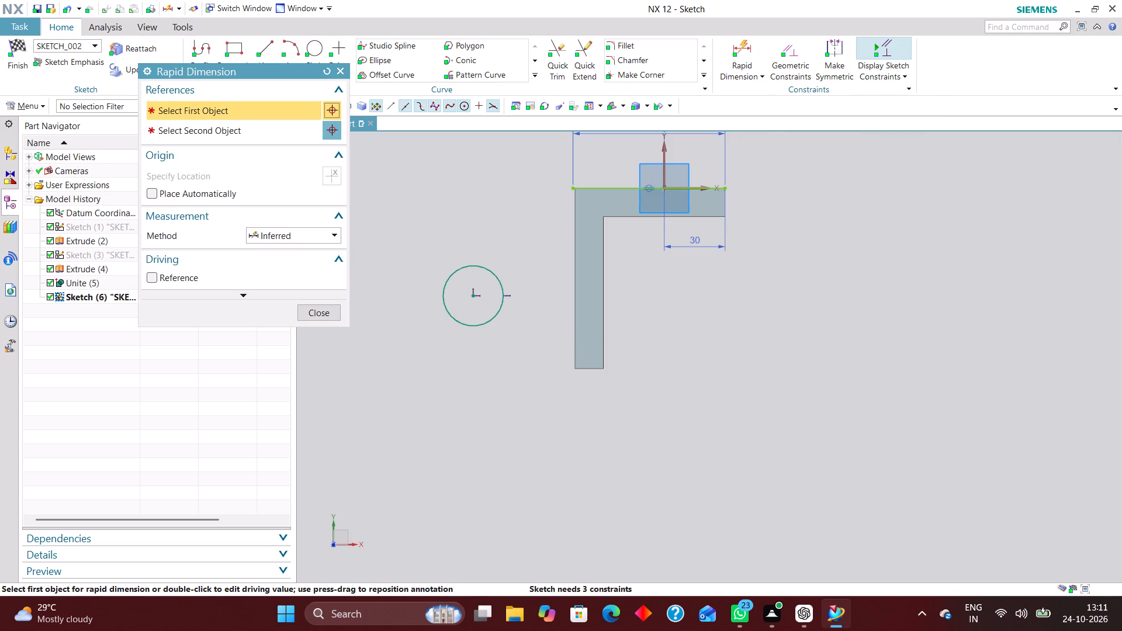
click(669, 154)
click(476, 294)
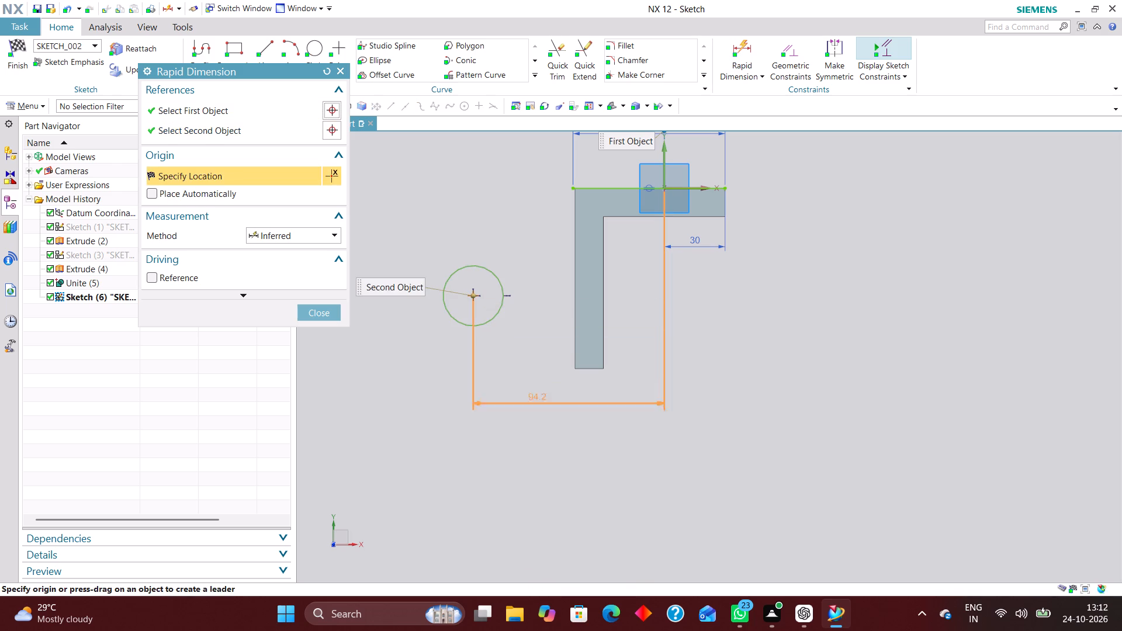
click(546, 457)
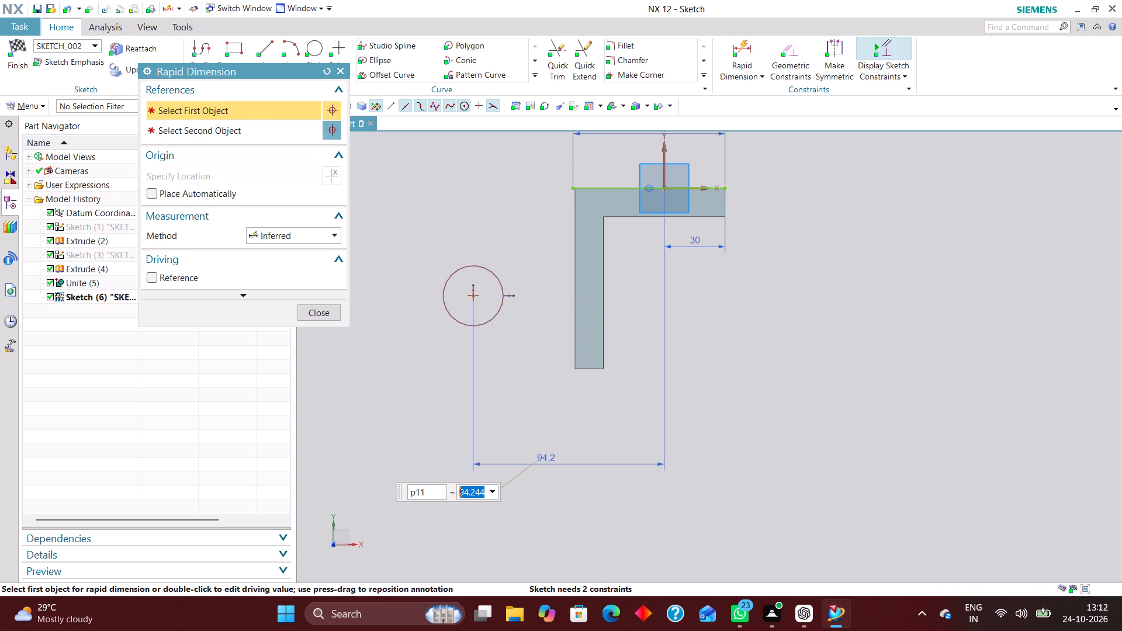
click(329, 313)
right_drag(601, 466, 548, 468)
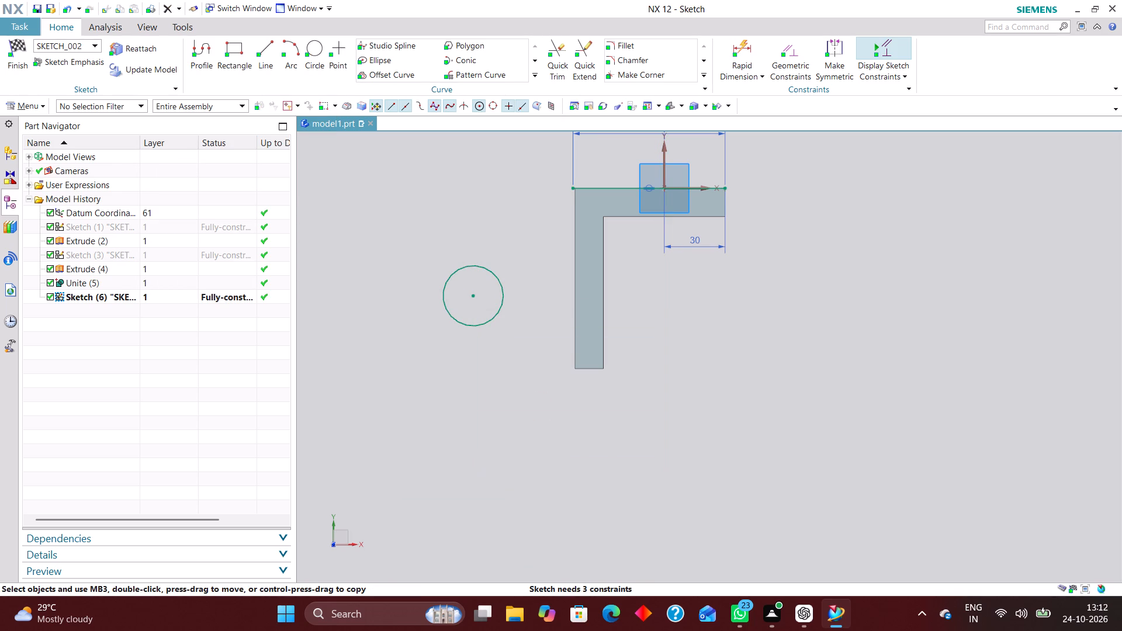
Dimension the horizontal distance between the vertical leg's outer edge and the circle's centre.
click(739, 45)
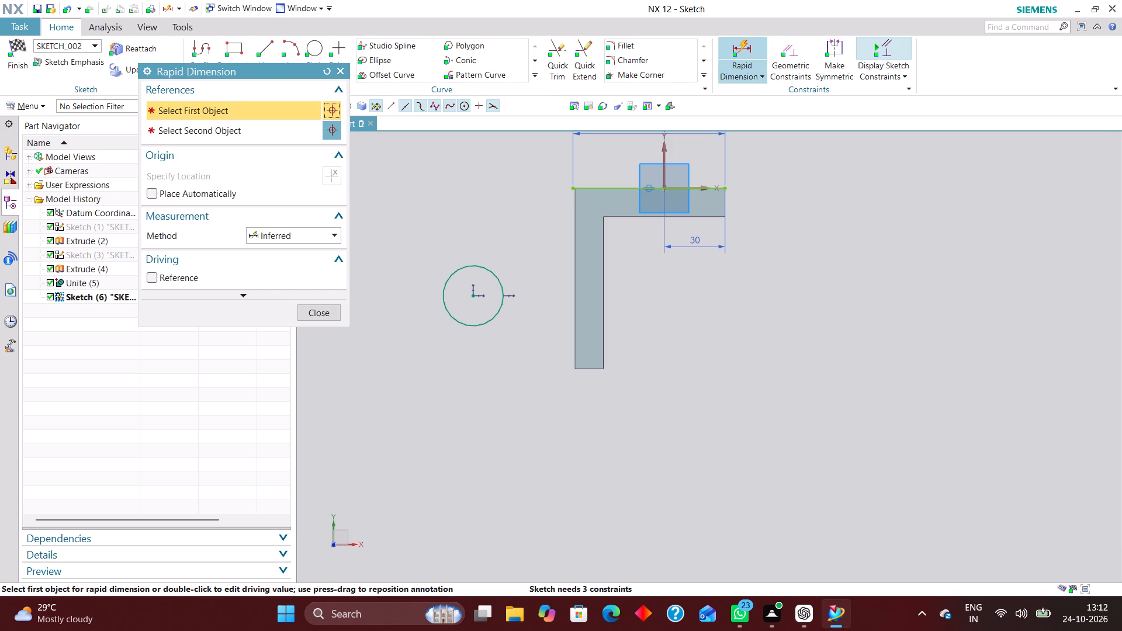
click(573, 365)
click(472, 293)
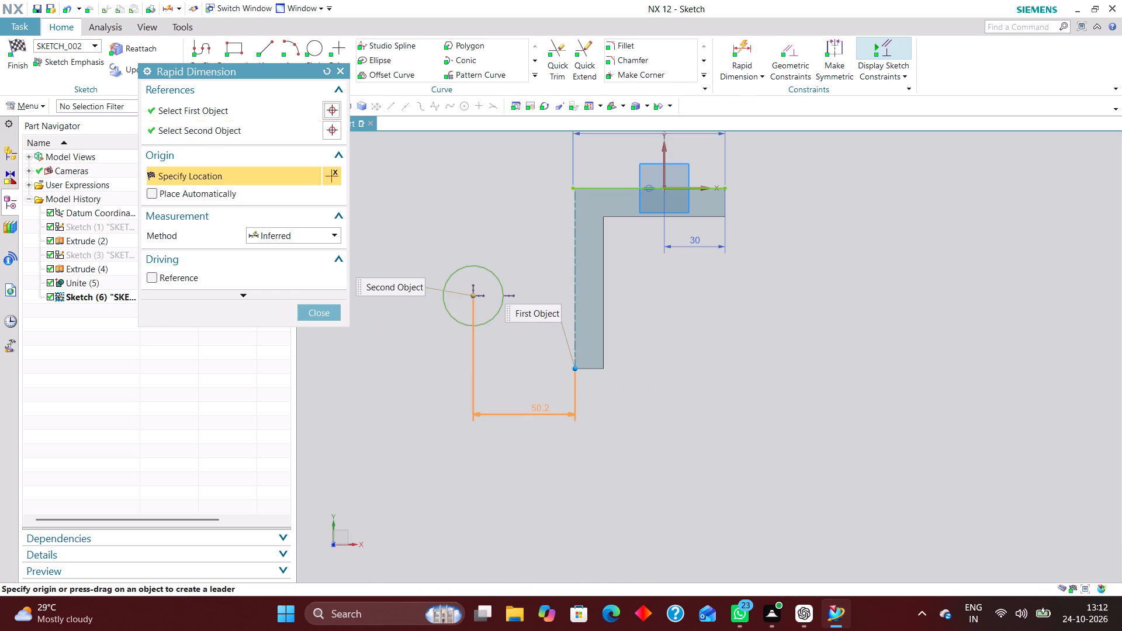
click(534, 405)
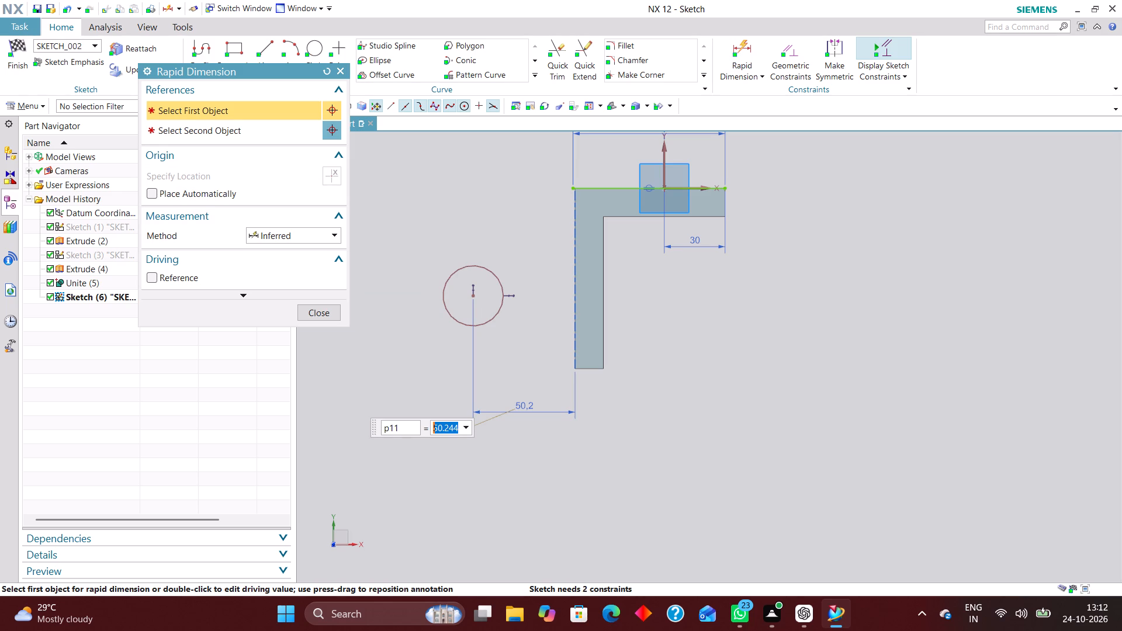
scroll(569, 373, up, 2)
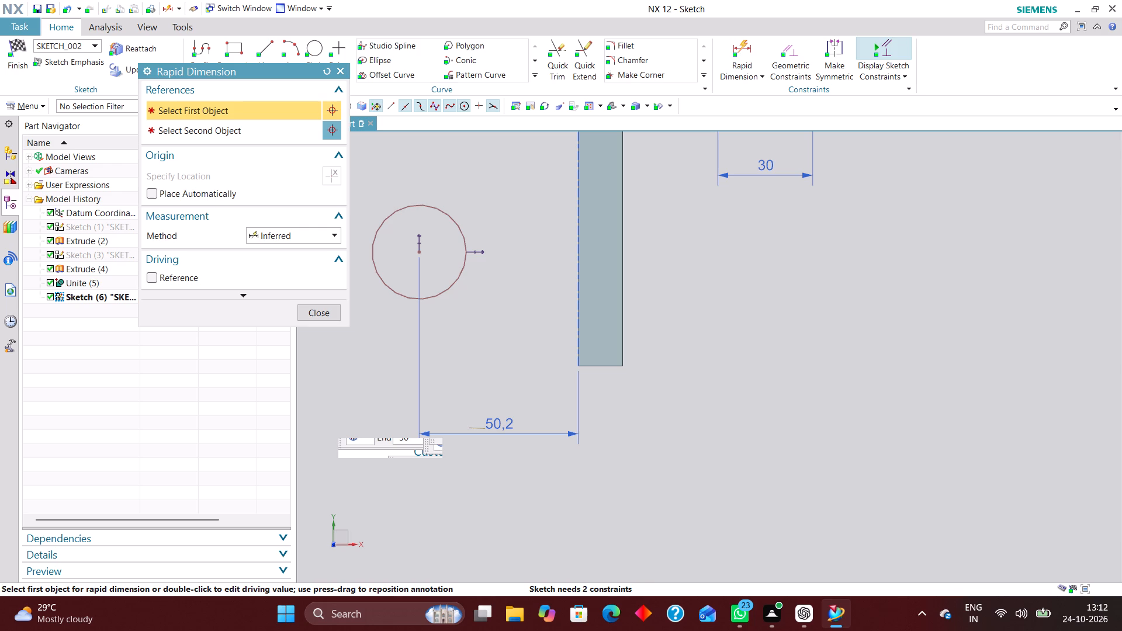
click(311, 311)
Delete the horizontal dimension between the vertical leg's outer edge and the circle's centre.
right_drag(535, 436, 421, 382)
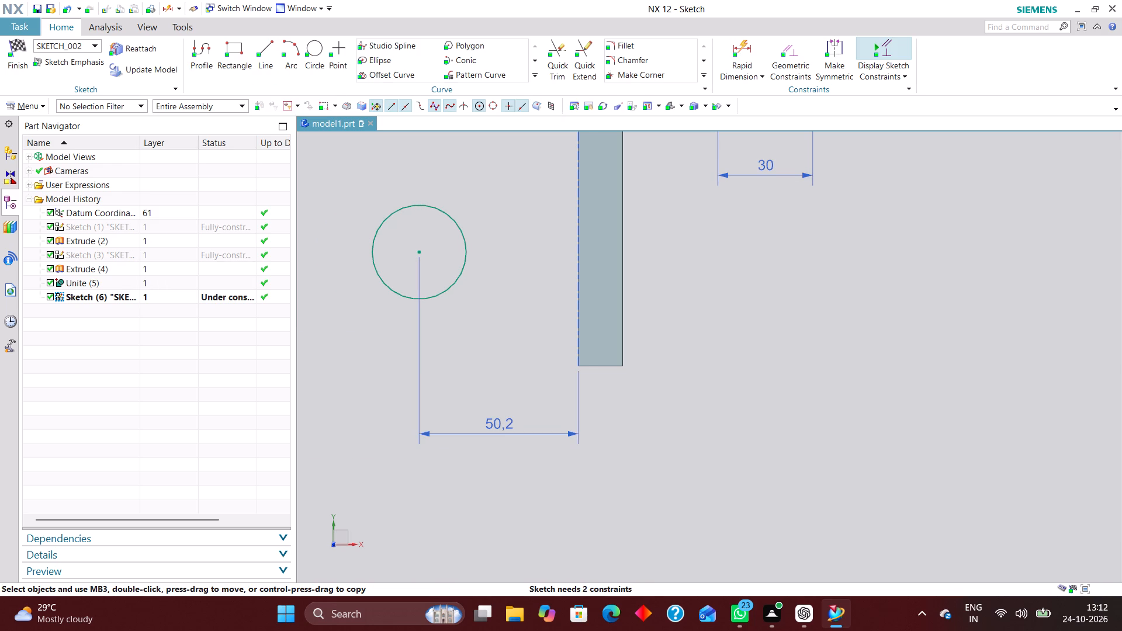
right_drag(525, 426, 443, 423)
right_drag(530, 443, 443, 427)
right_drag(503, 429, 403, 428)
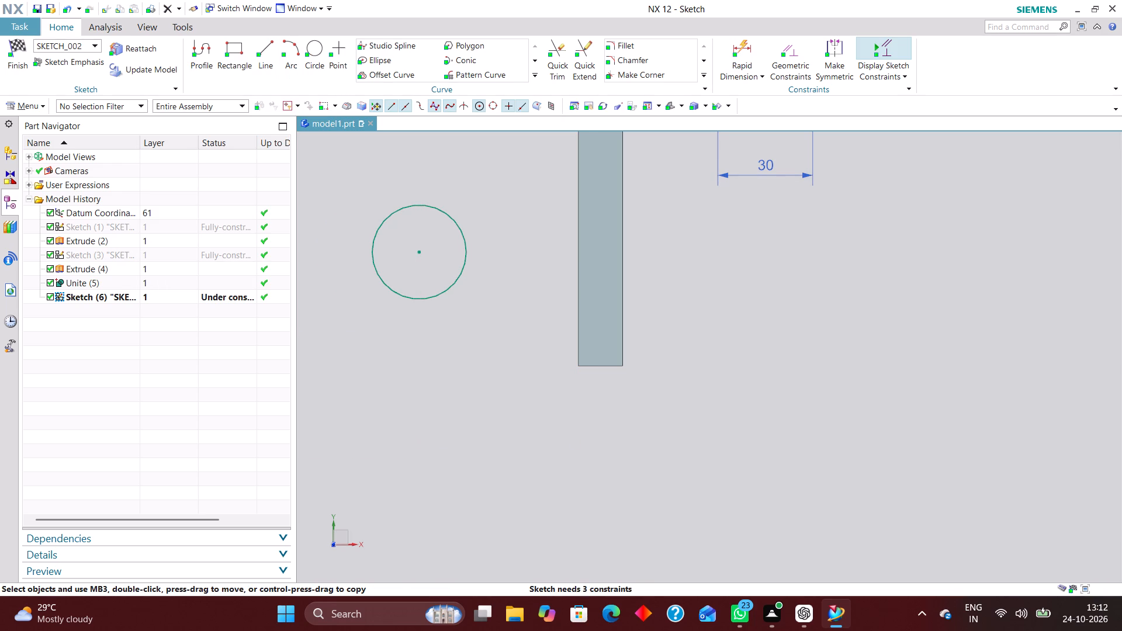
Dimension the circle's centre to lie 75 mm horizontally from the vertical leg's inner edge.
click(730, 51)
click(415, 254)
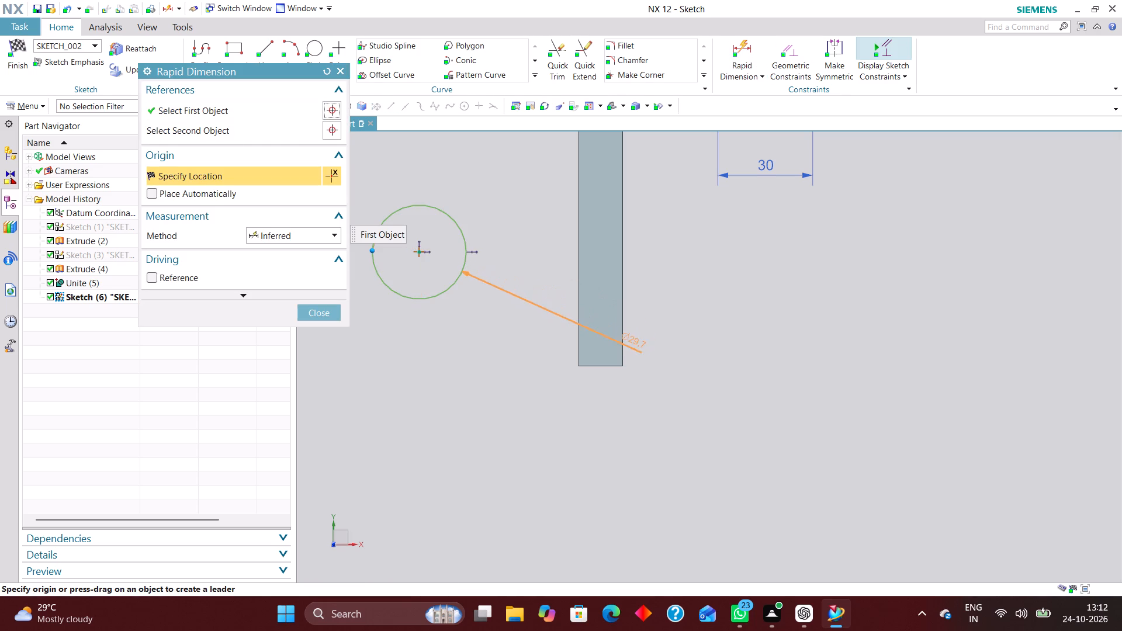
click(620, 333)
click(519, 438)
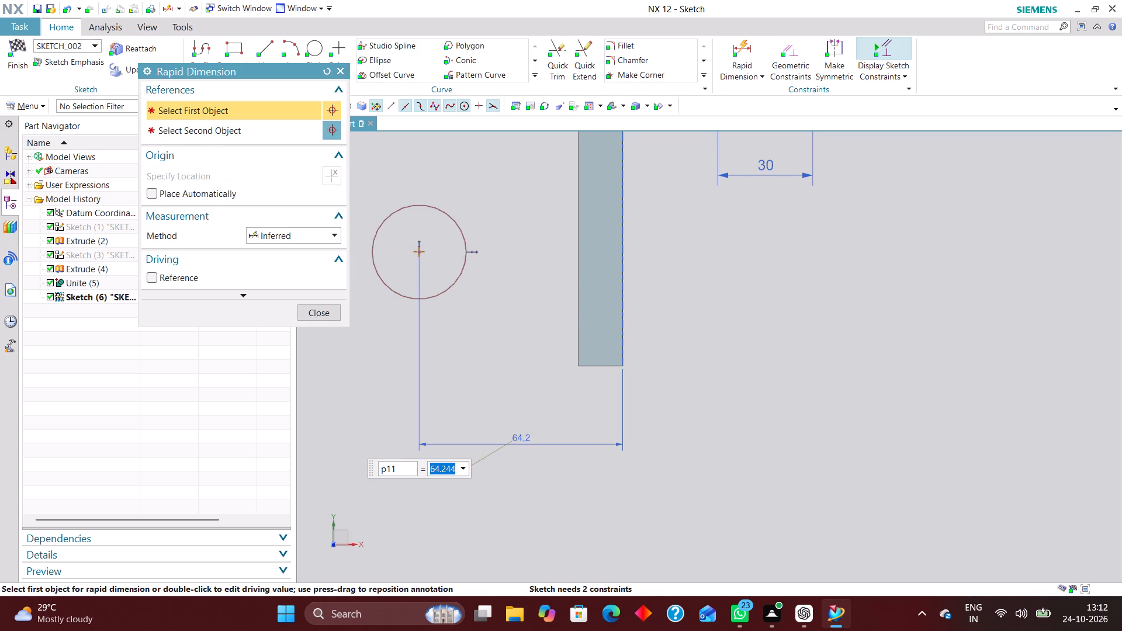
text(75)
key(Return)
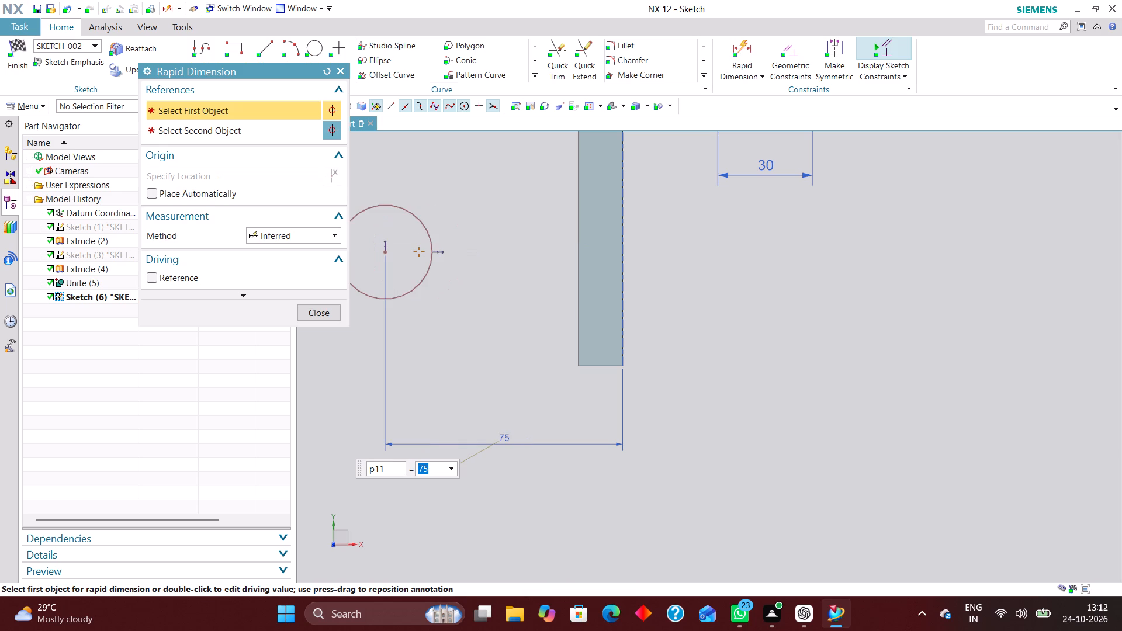
Set the horizontal distance from the circle's centre to the leg's inner edge to 38 mm.
scroll(732, 437, down, 2)
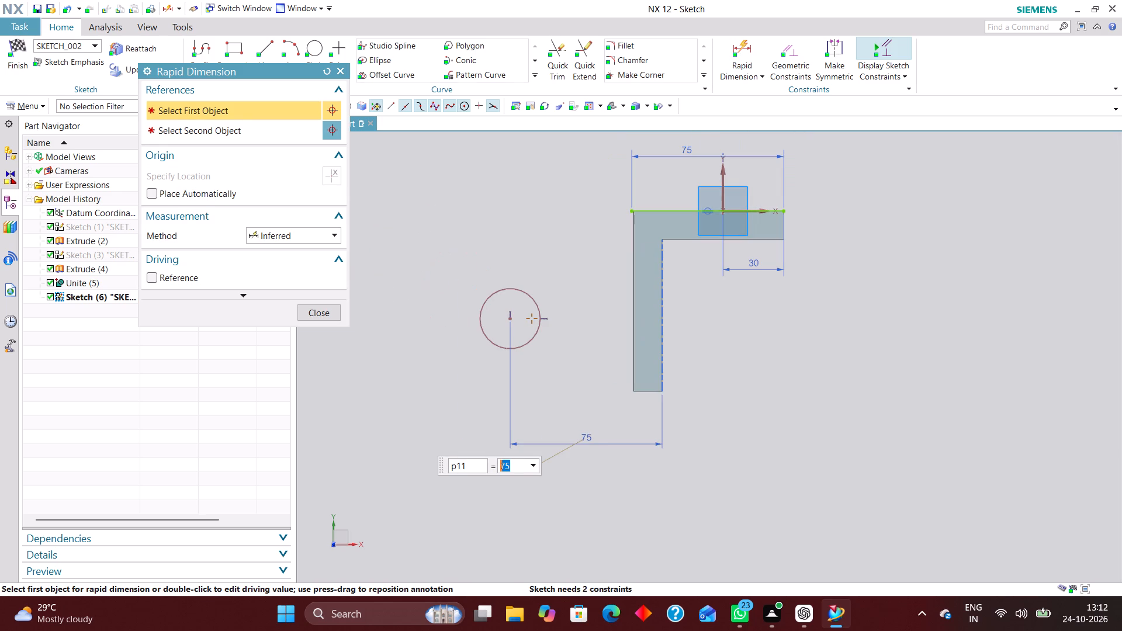
text(38)
key(Return)
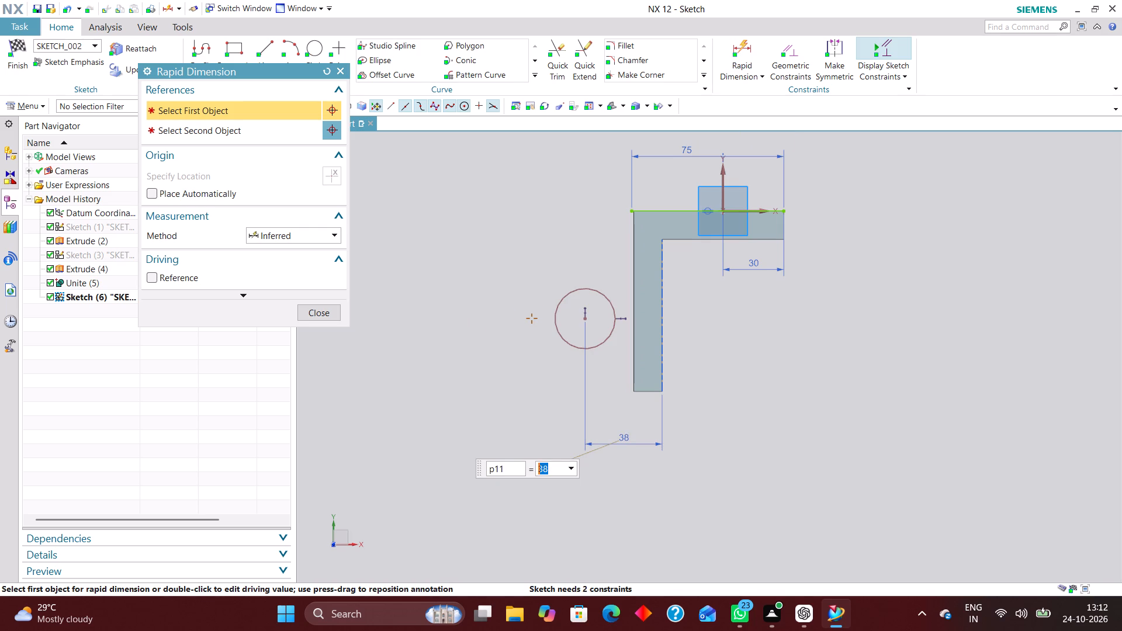
Dimension the circle's centre to lie 22 mm vertically from the vertical leg's bottom edge.
scroll(625, 393, up, 2)
click(557, 278)
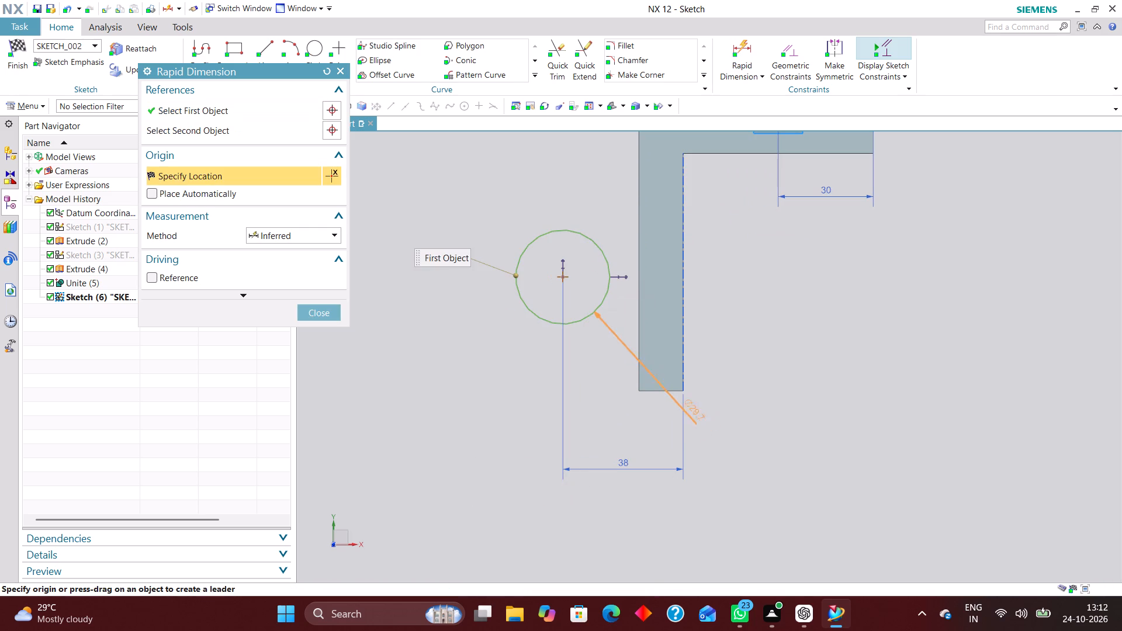
click(662, 392)
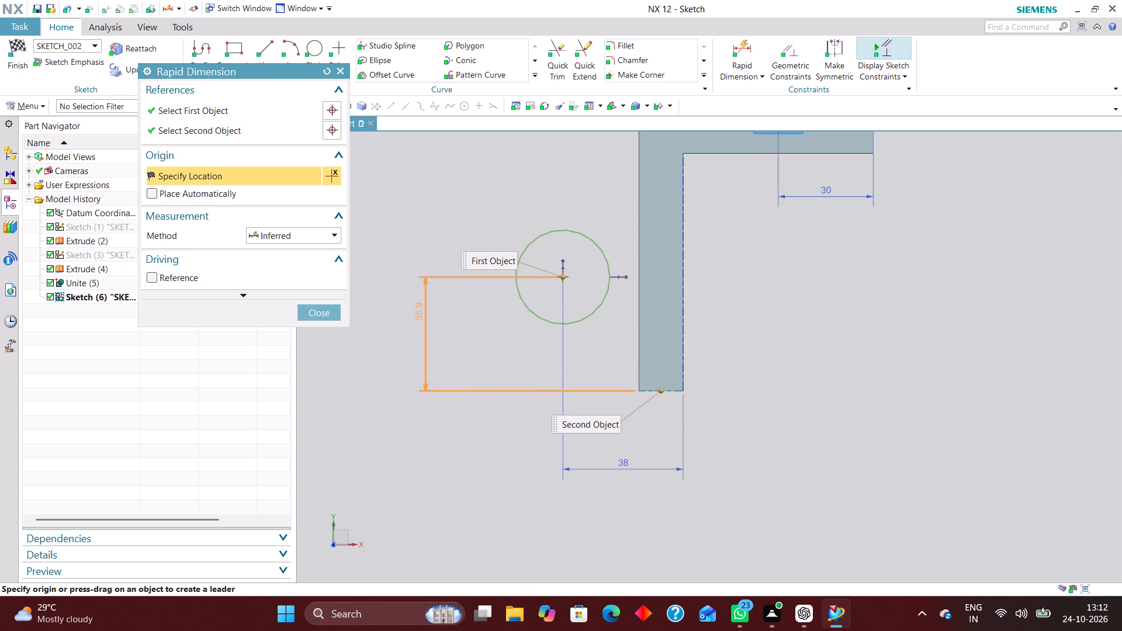
click(419, 312)
text(22)
key(Return)
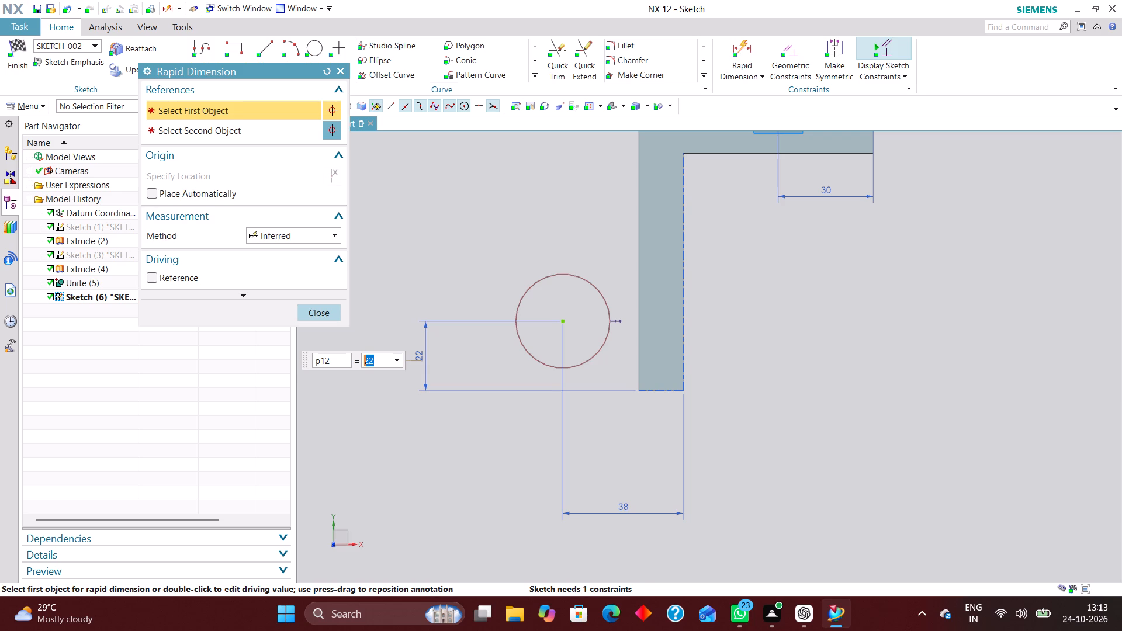
Add a diametral dimension of 40 mm to the circle beside the vertical leg.
click(324, 235)
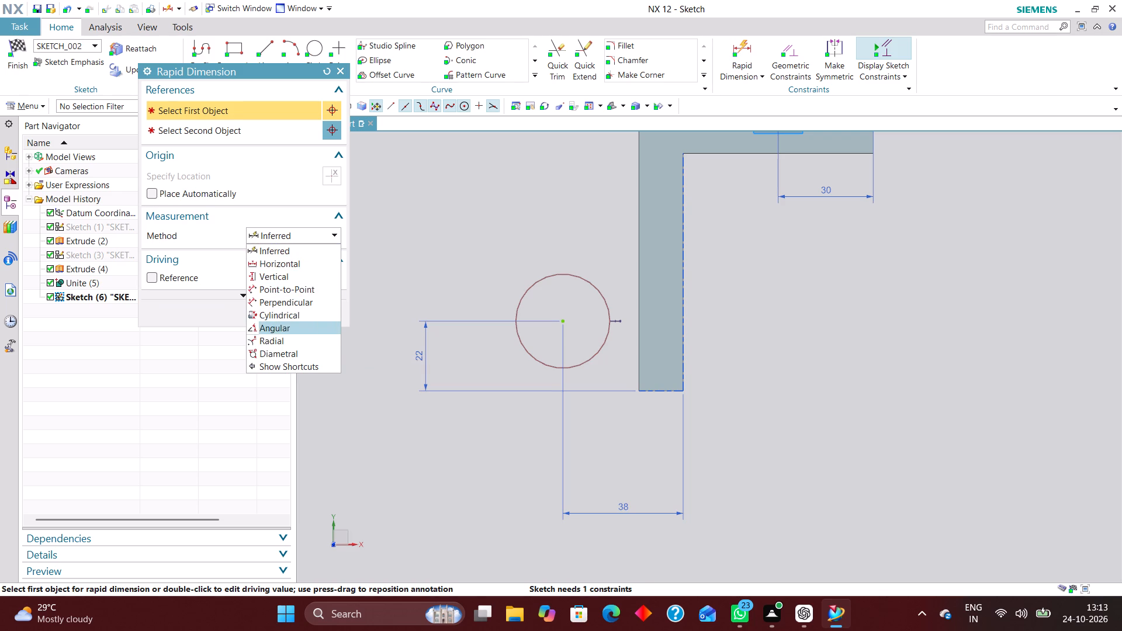
click(297, 355)
click(600, 290)
click(536, 211)
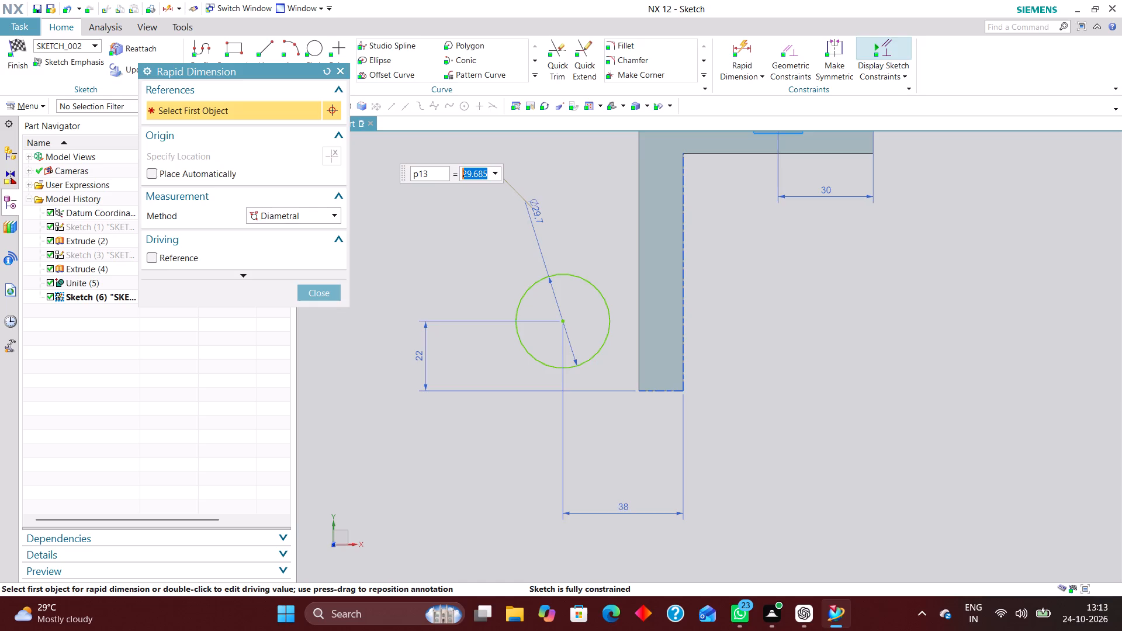
text(40)
key(Return)
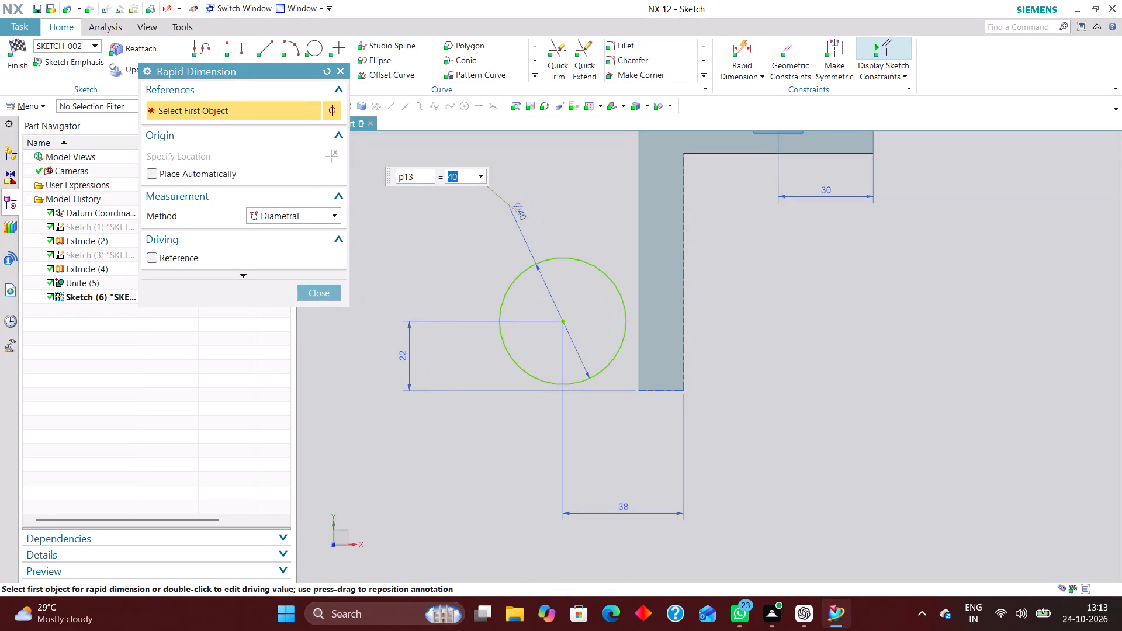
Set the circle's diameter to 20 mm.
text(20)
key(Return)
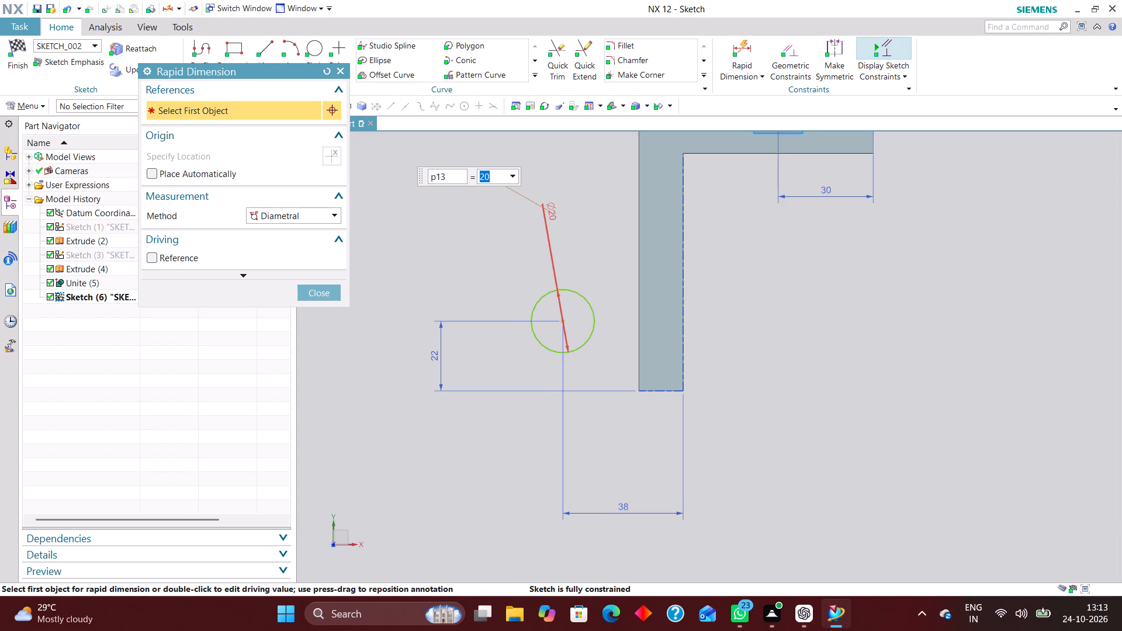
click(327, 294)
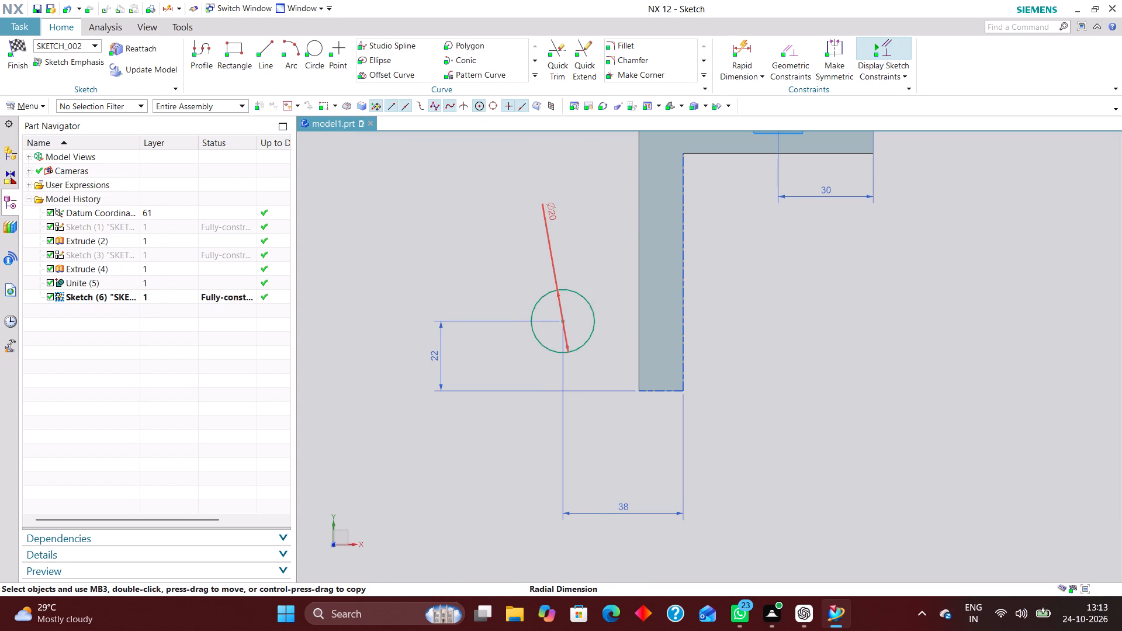
Edit the circle's diametral dimension and set it to 40 mm.
double_click(552, 209)
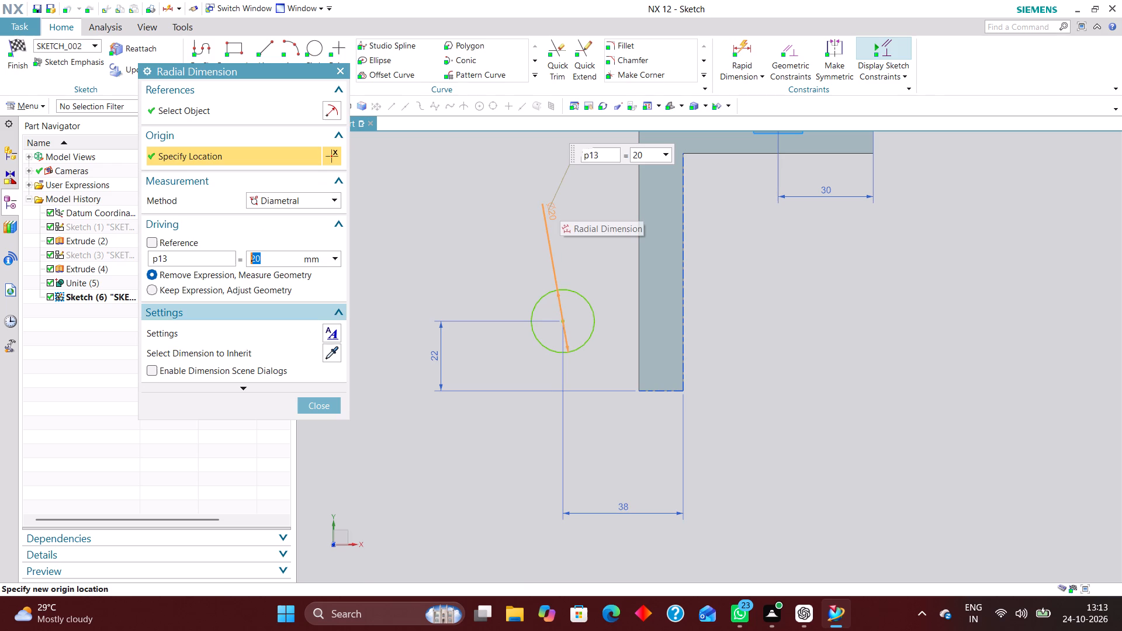
text(40)
key(Return)
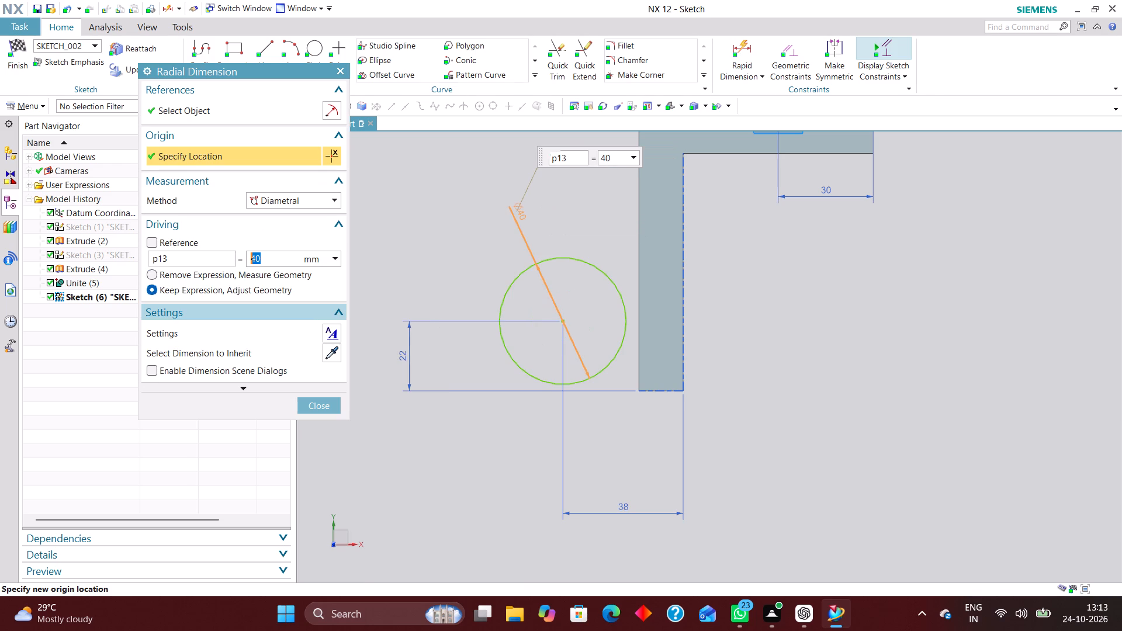
click(311, 408)
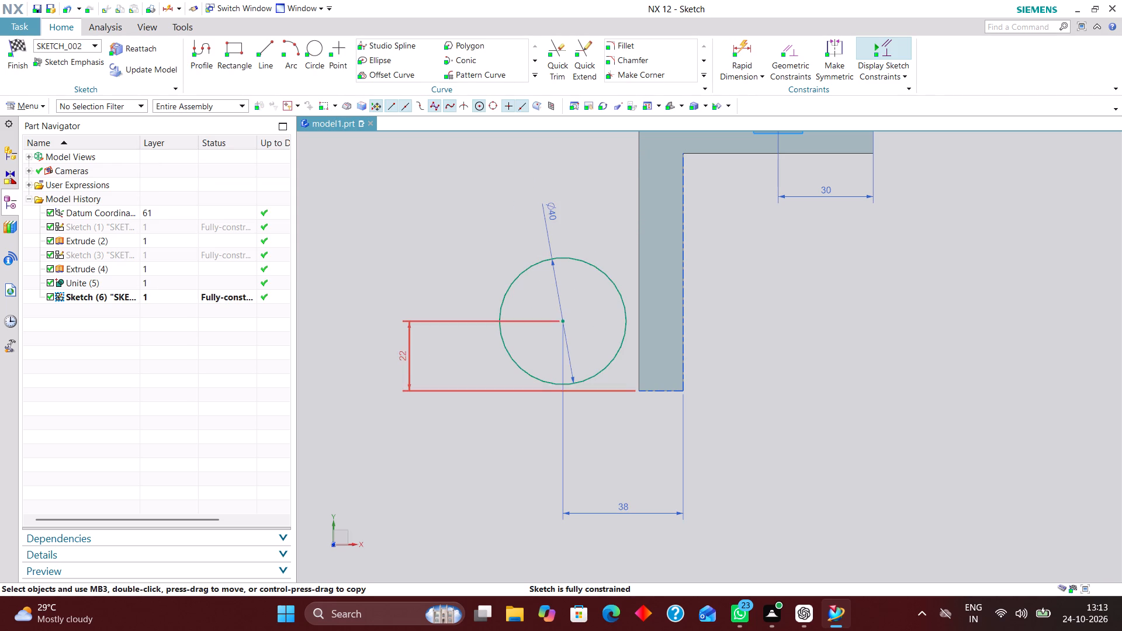
Draw a sloped line from the open space just above the circle's outer side up to near the bracket's outer corner.
scroll(568, 449, down, 1)
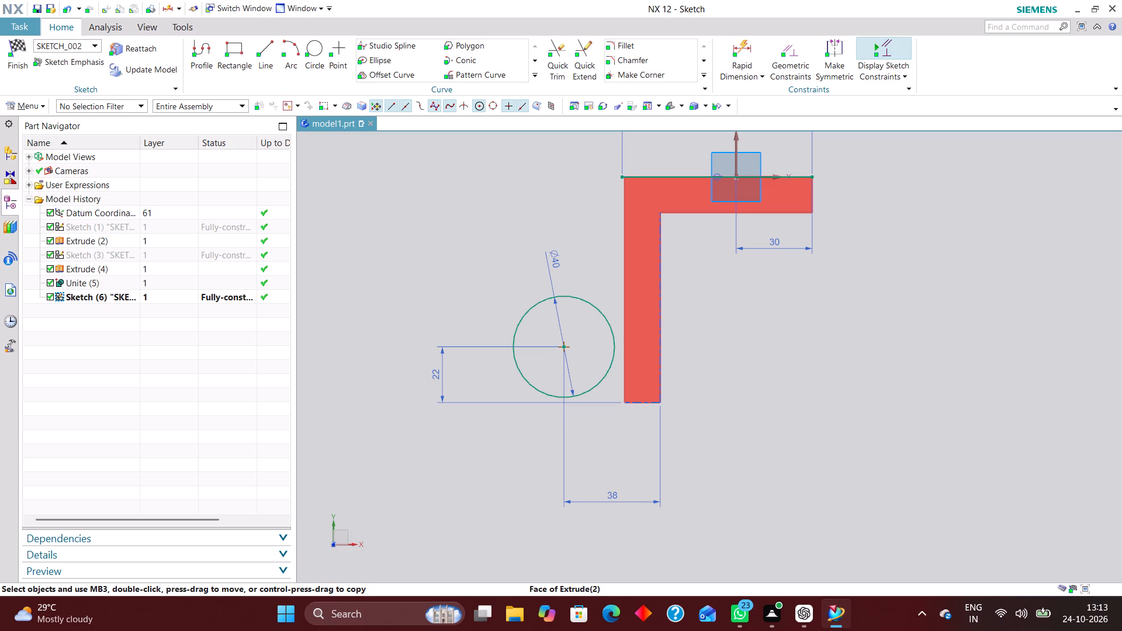
scroll(557, 337, down, 2)
scroll(590, 305, up, 4)
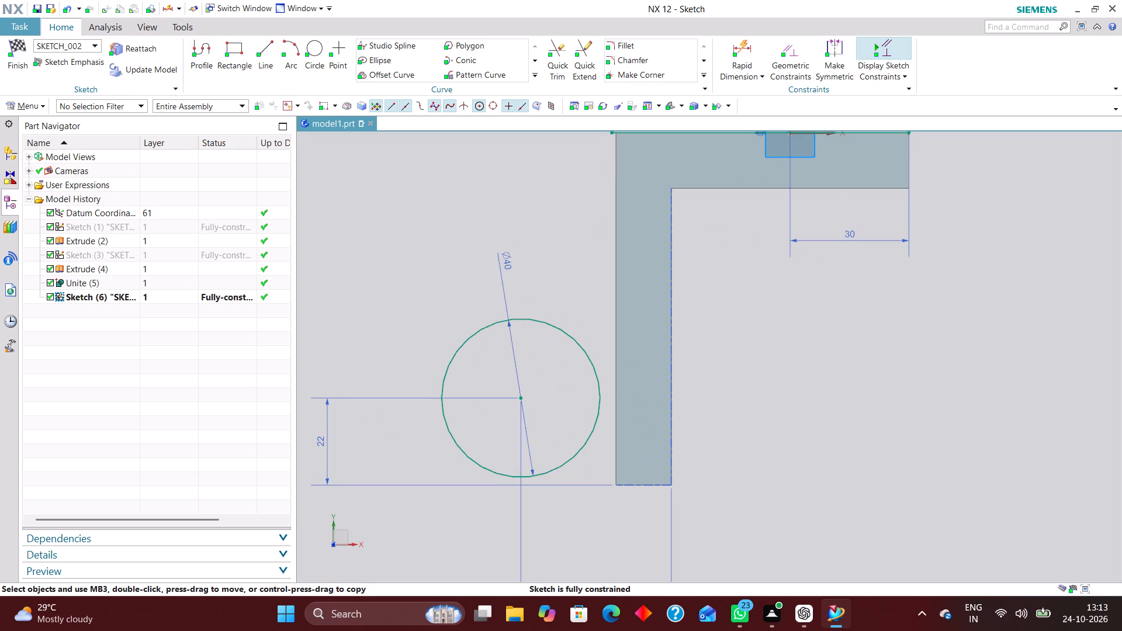
click(273, 50)
scroll(446, 278, down, 4)
scroll(466, 293, up, 3)
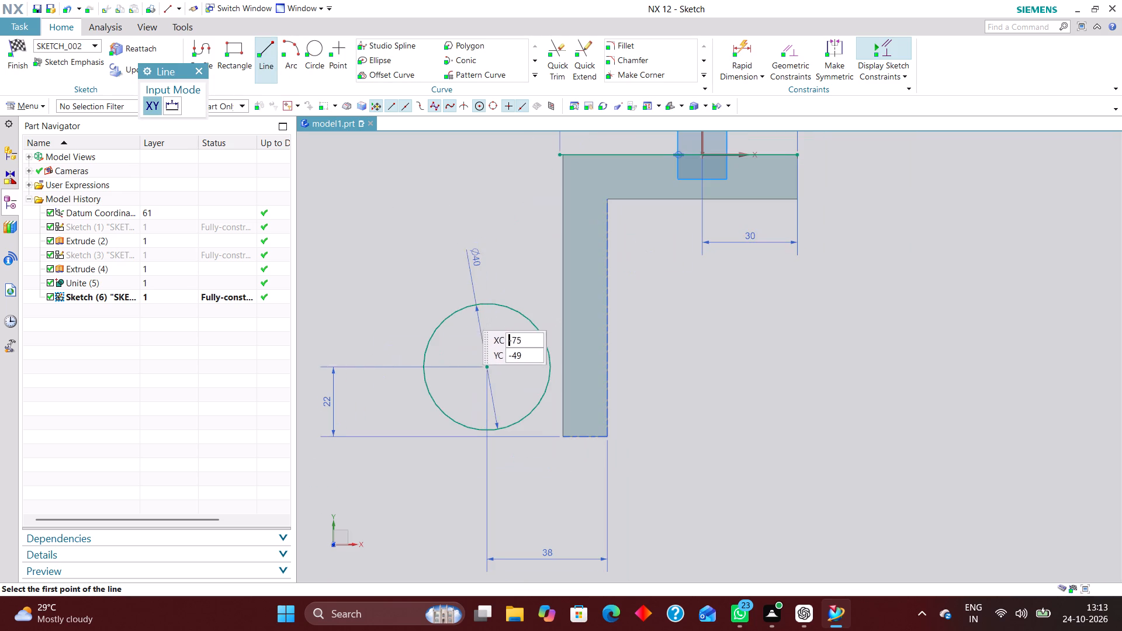
scroll(410, 385, down, 1)
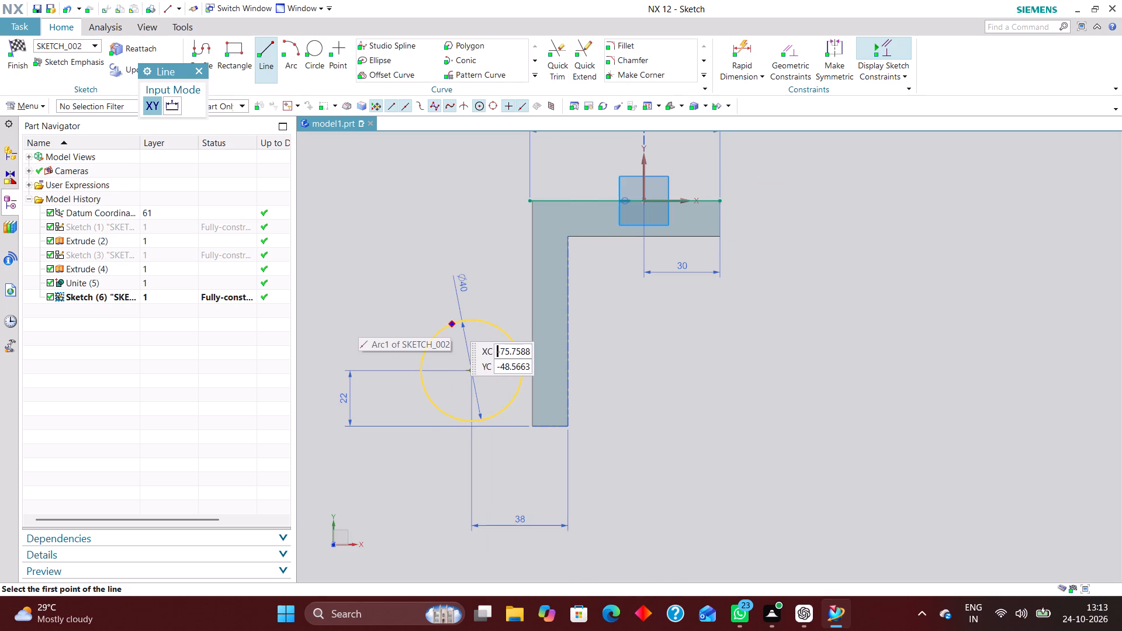
scroll(451, 324, down, 1)
scroll(440, 328, up, 3)
click(395, 338)
scroll(425, 270, down, 1)
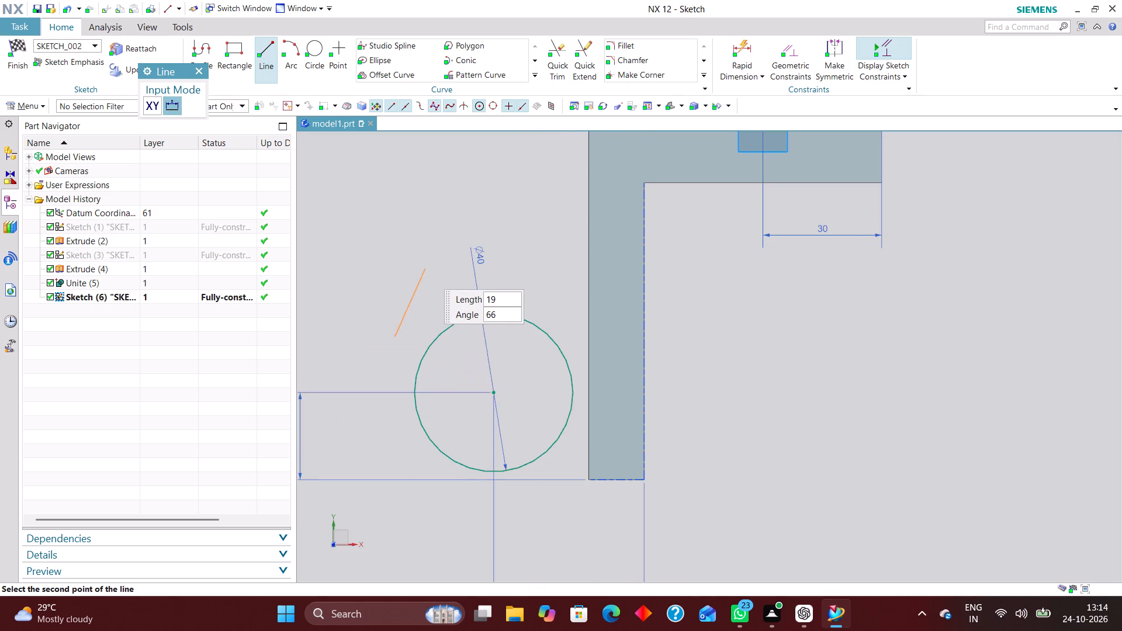
scroll(425, 270, down, 2)
click(489, 197)
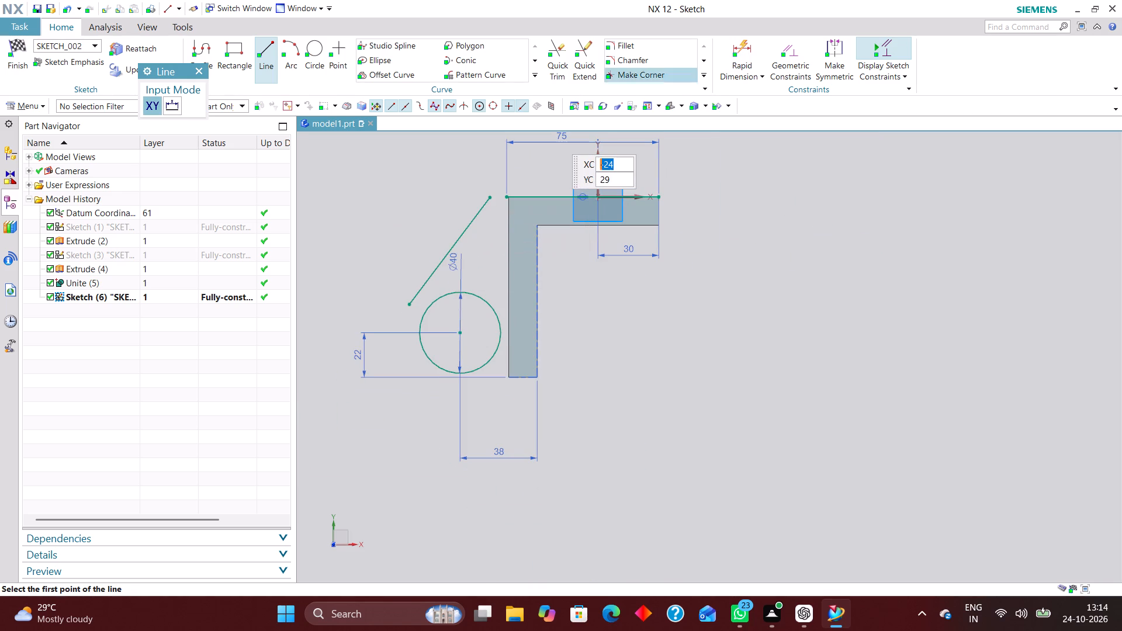
Apply a tangent constraint between the sloped line and the 40 mm circle.
click(785, 53)
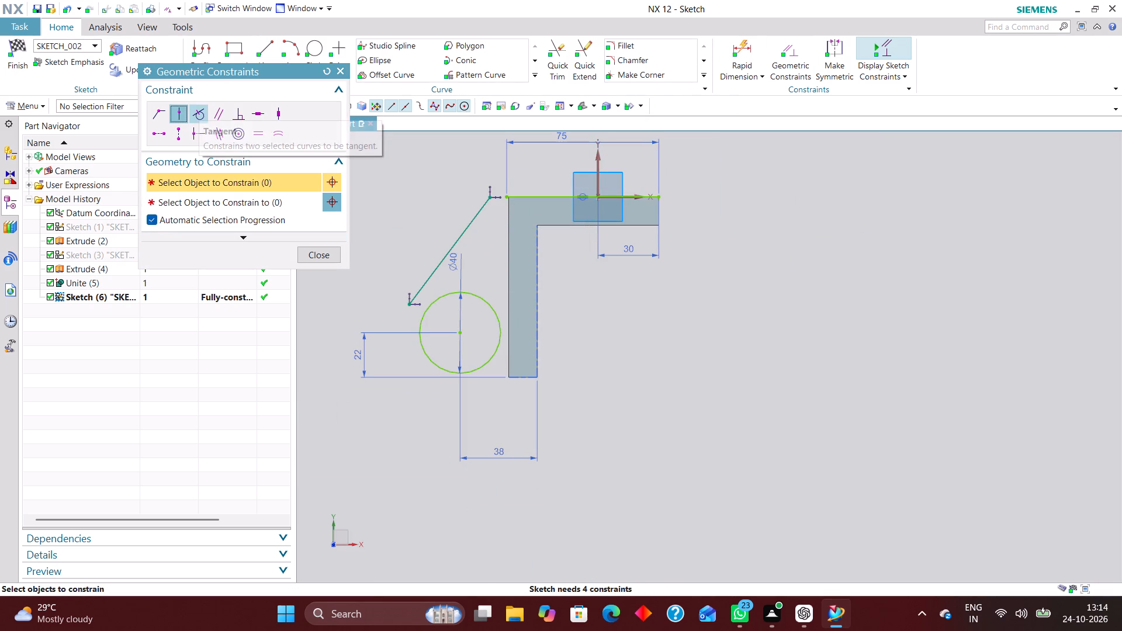
click(198, 111)
scroll(422, 321, up, 3)
click(420, 319)
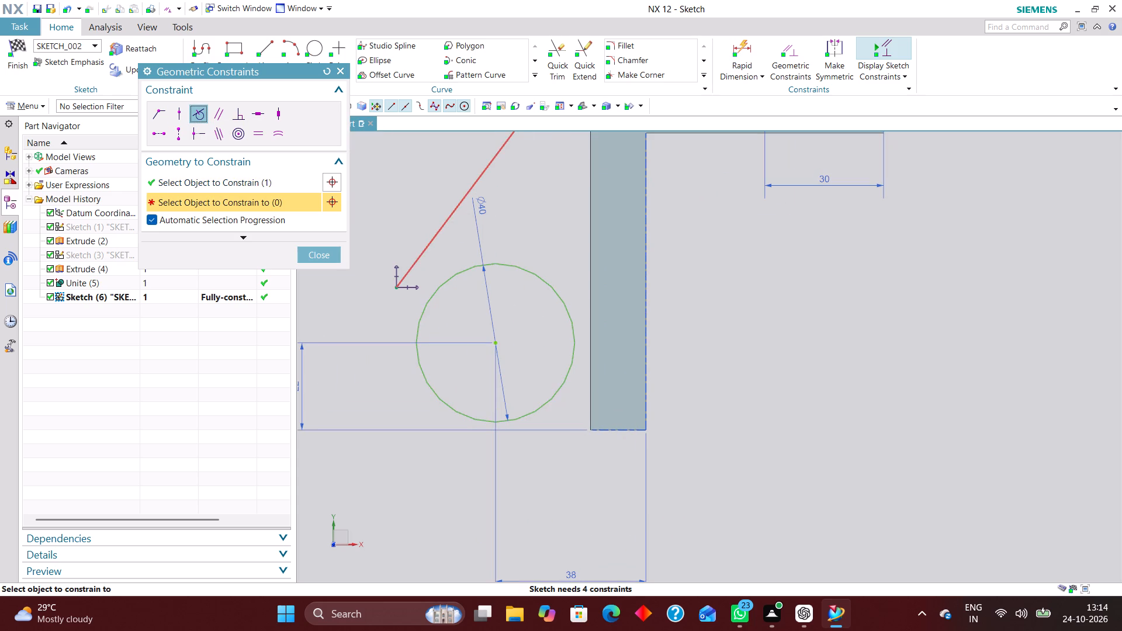
click(400, 290)
scroll(378, 372, down, 4)
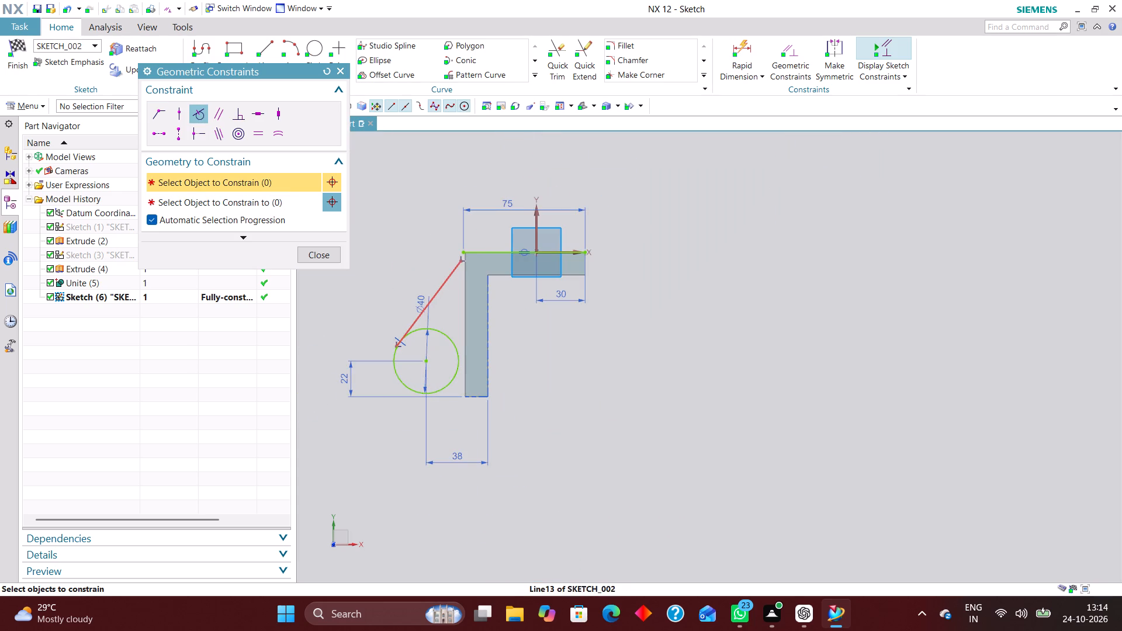
Make the sloped line's upper endpoint coincident with the outer endpoint of the 75 mm line.
scroll(450, 278, up, 2)
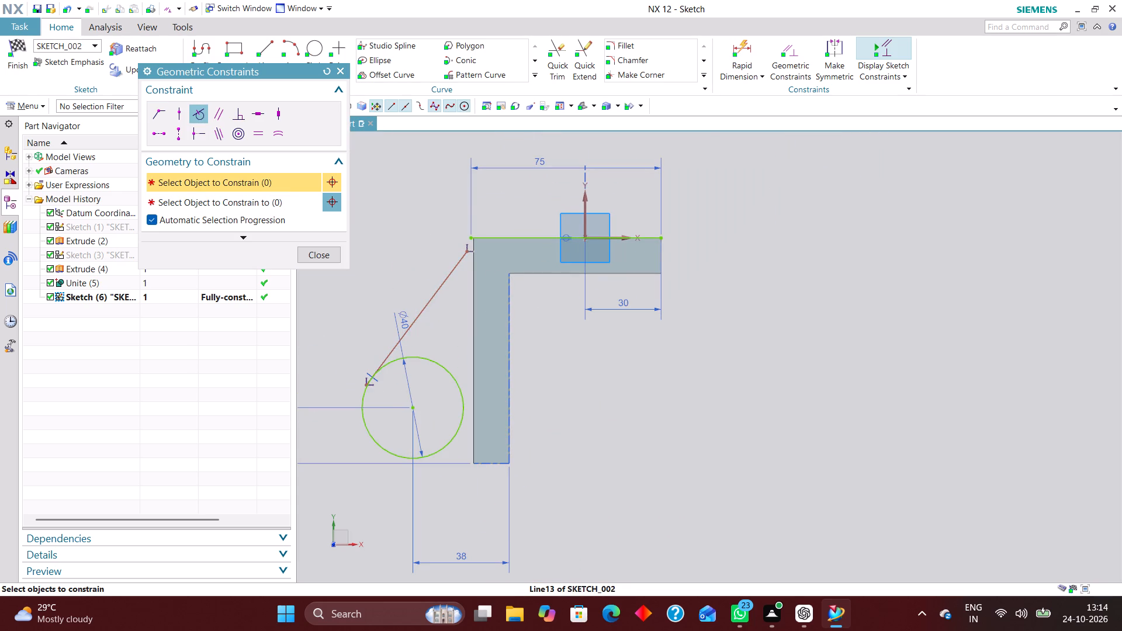
scroll(466, 261, up, 3)
click(466, 243)
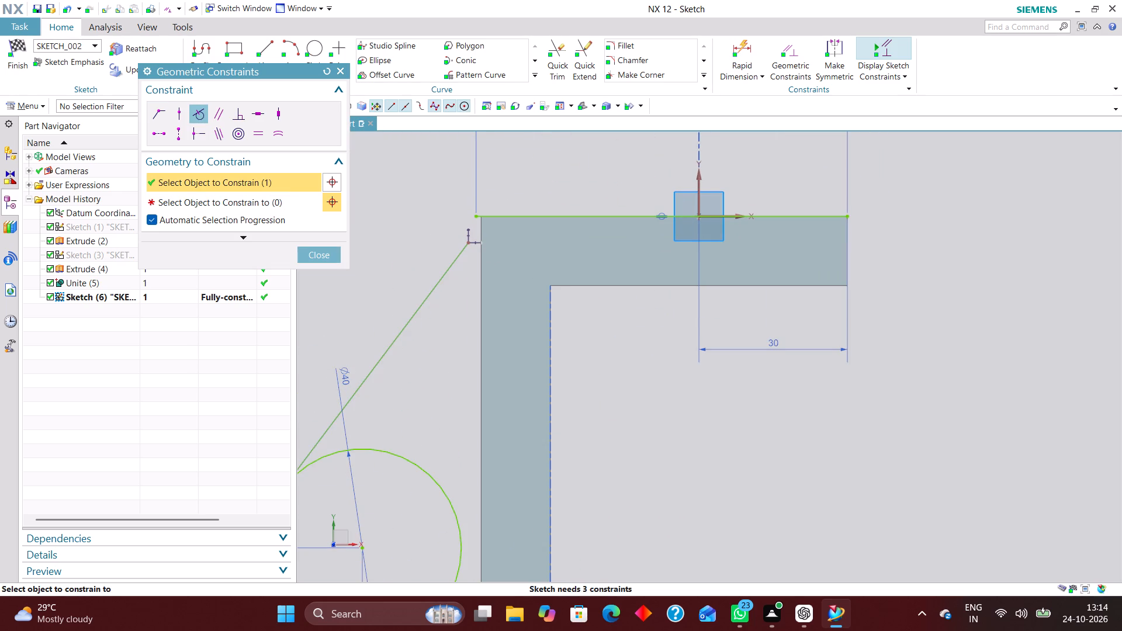
click(475, 214)
click(174, 106)
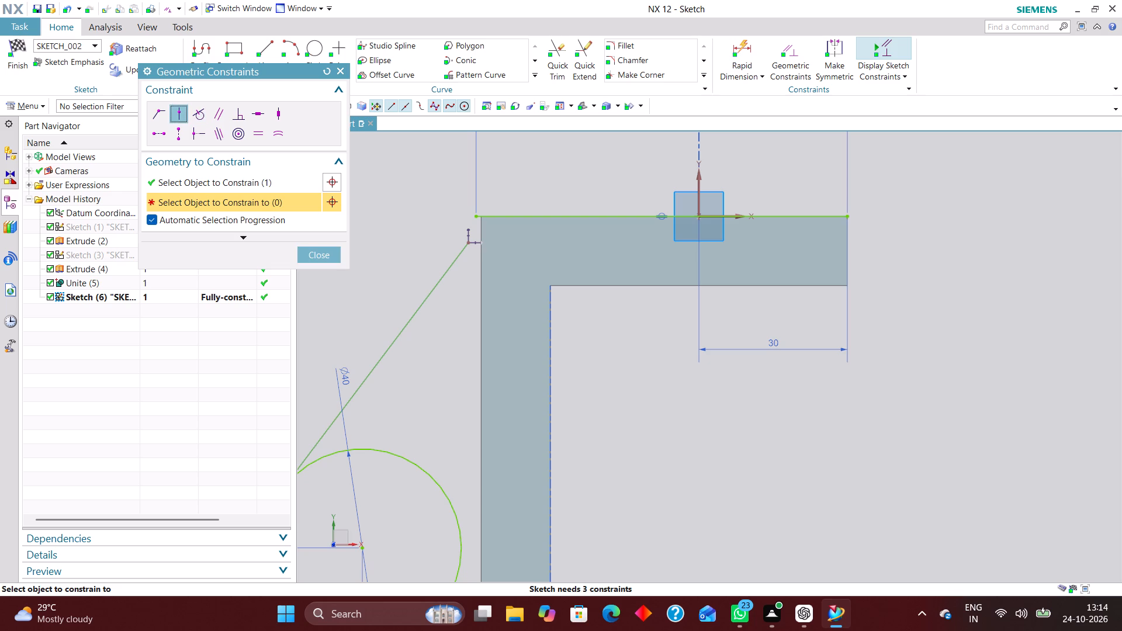
click(157, 111)
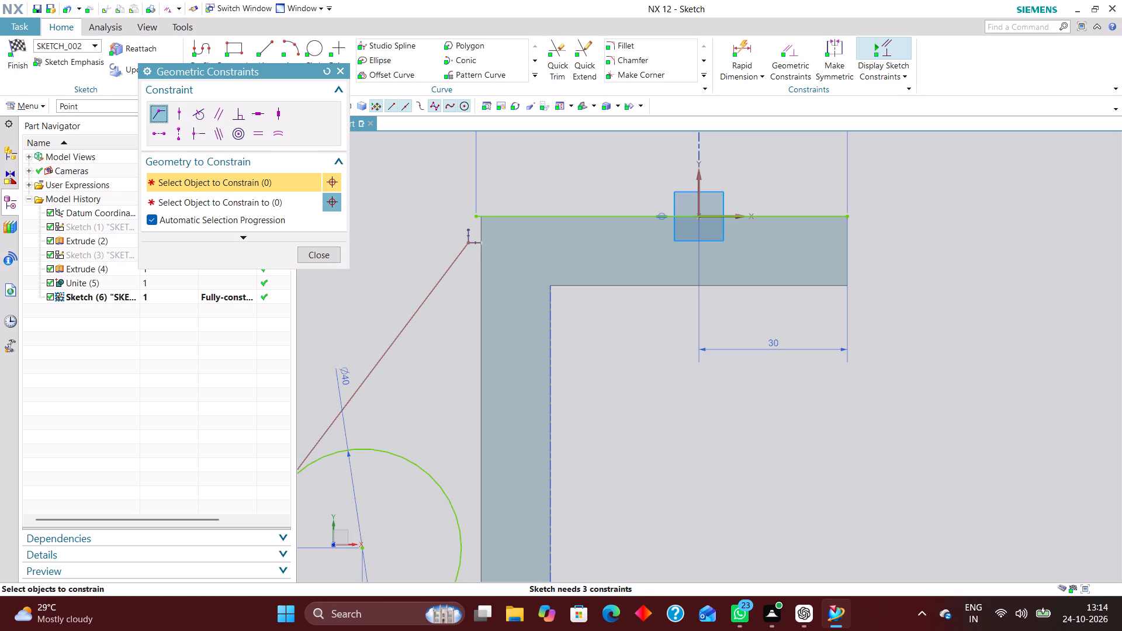
click(464, 244)
click(473, 218)
scroll(520, 183, down, 5)
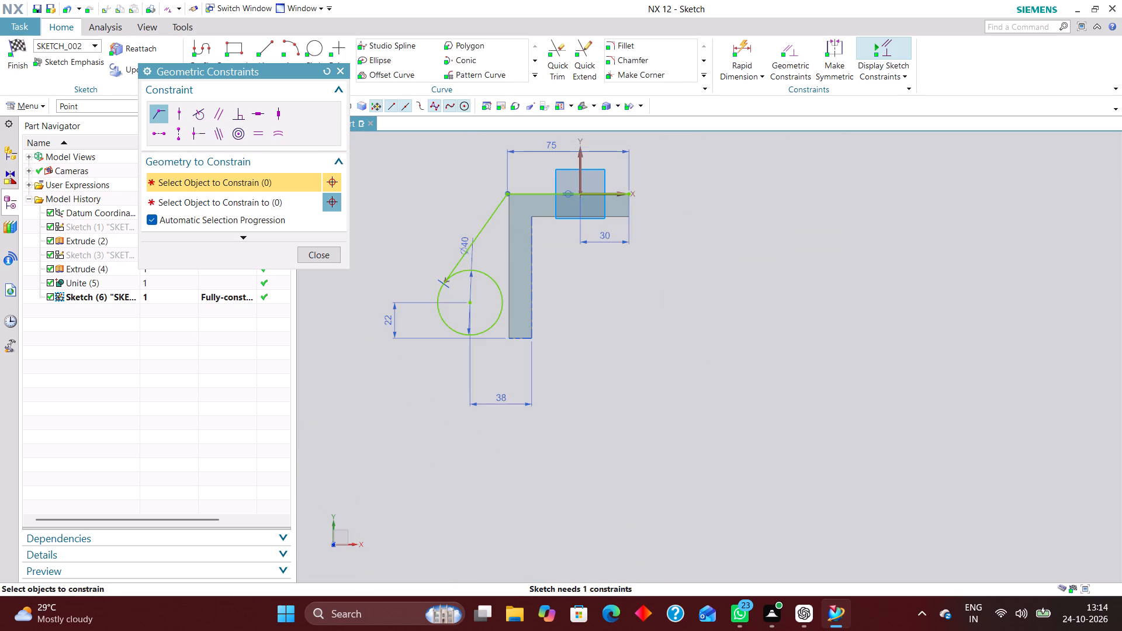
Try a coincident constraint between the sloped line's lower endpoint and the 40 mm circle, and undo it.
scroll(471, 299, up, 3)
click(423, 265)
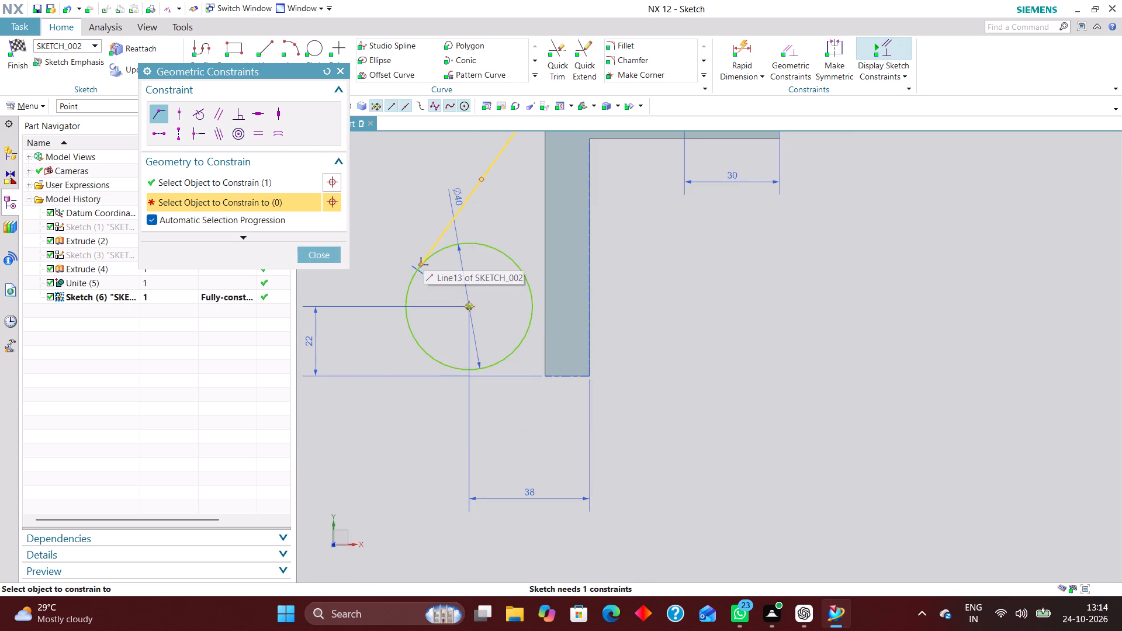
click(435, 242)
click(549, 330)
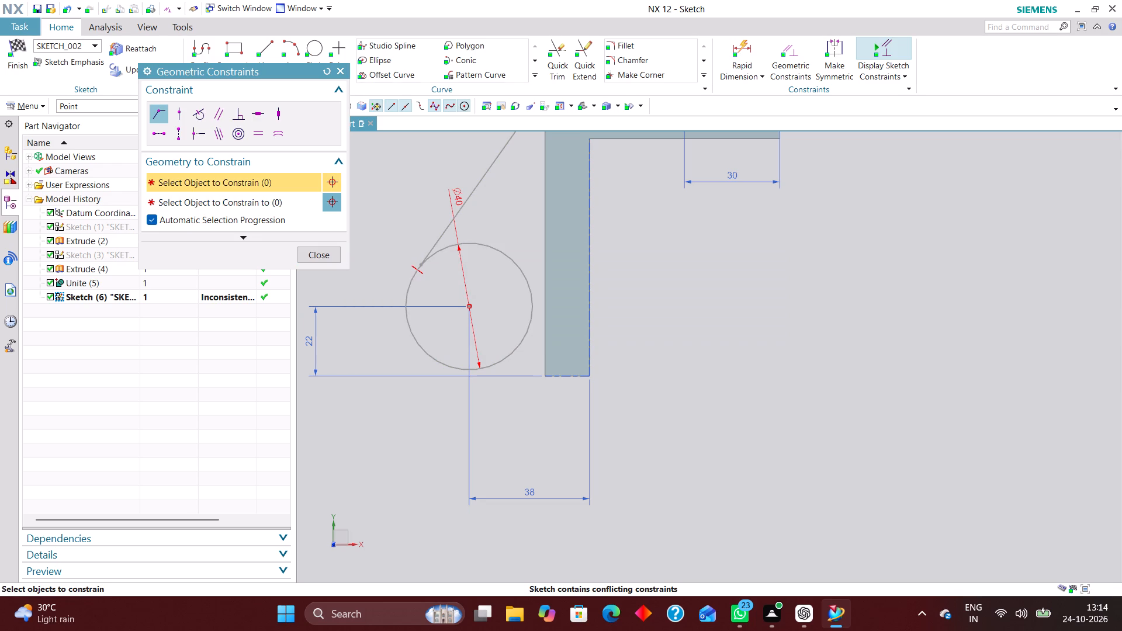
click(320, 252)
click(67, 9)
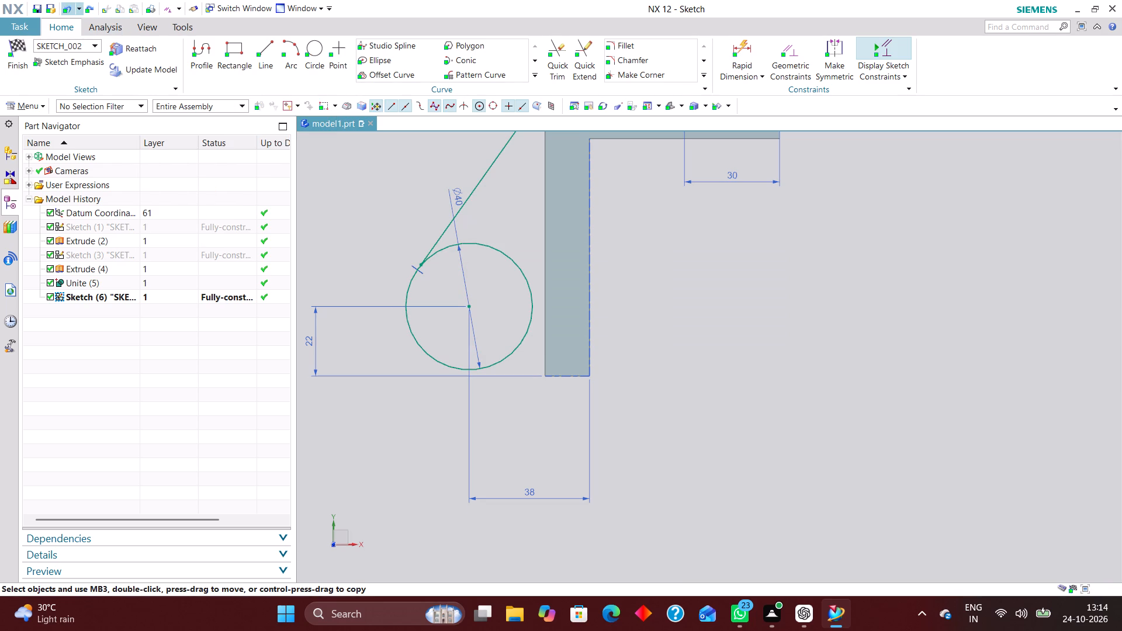
Constrain the sloped line's lower endpoint onto the 40 mm circle with a Point on Curve constraint.
click(776, 49)
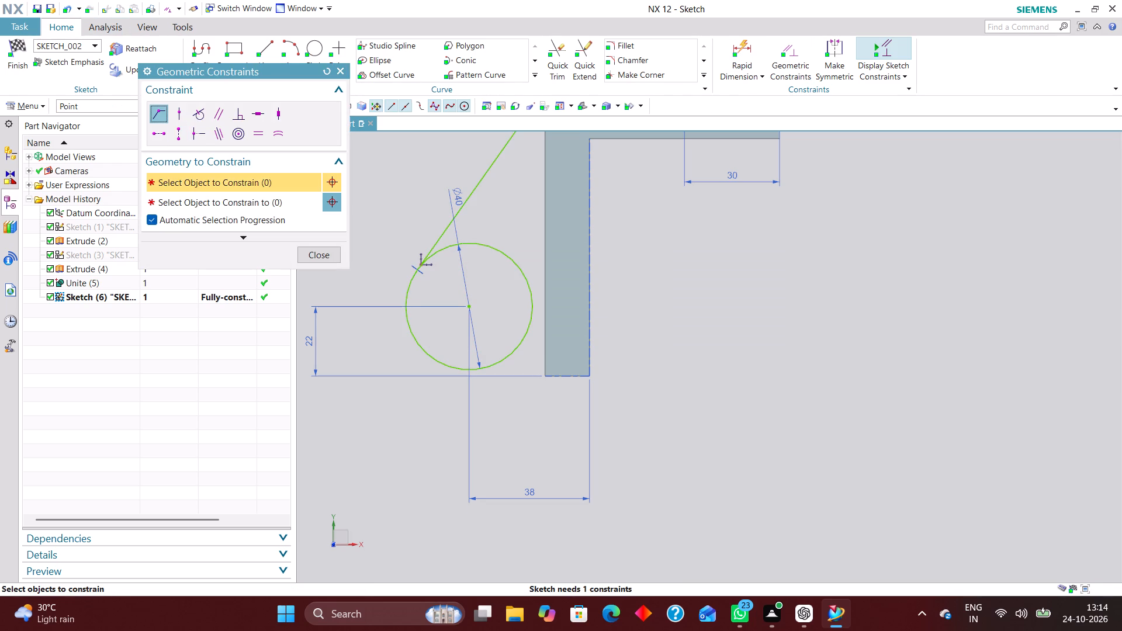
click(179, 115)
scroll(428, 280, up, 7)
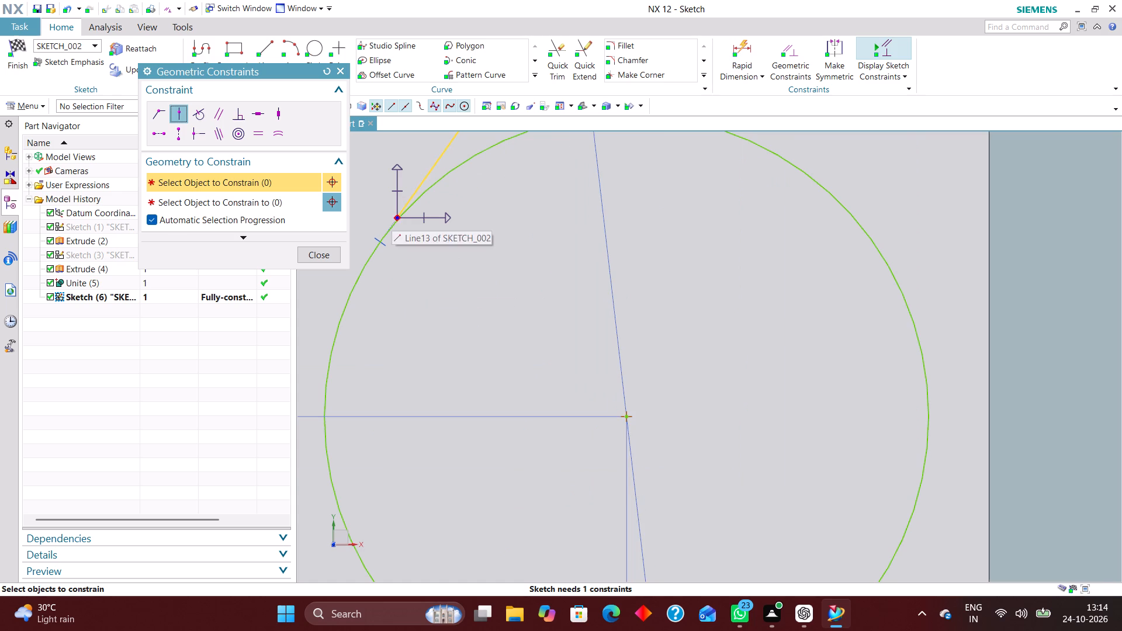
click(393, 217)
click(364, 262)
scroll(415, 200, down, 7)
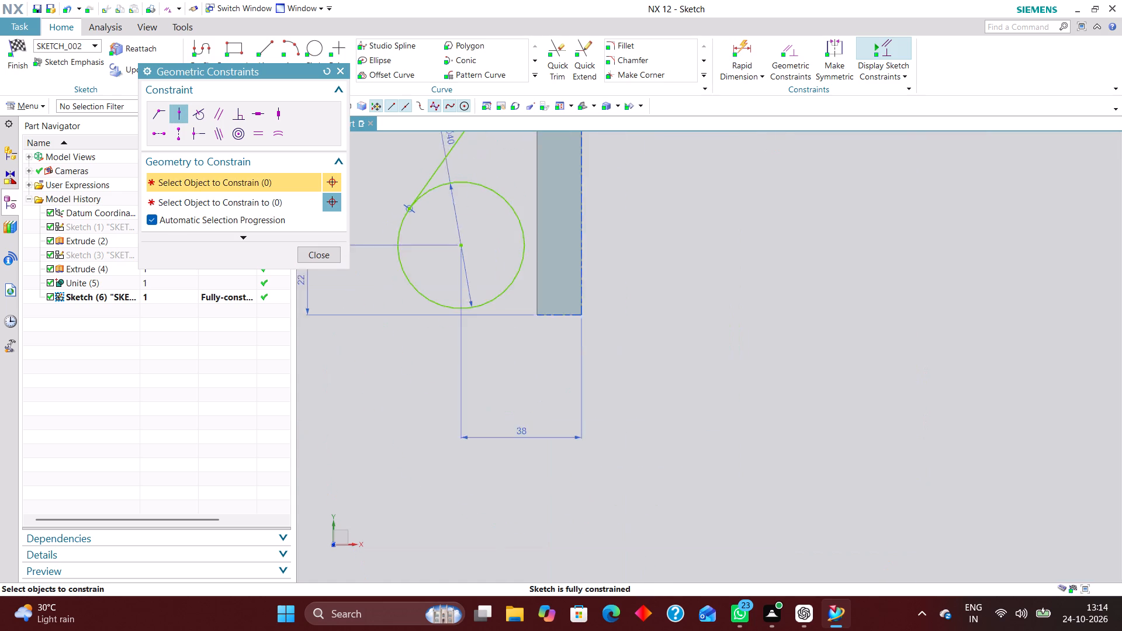
scroll(430, 268, down, 4)
scroll(448, 219, up, 4)
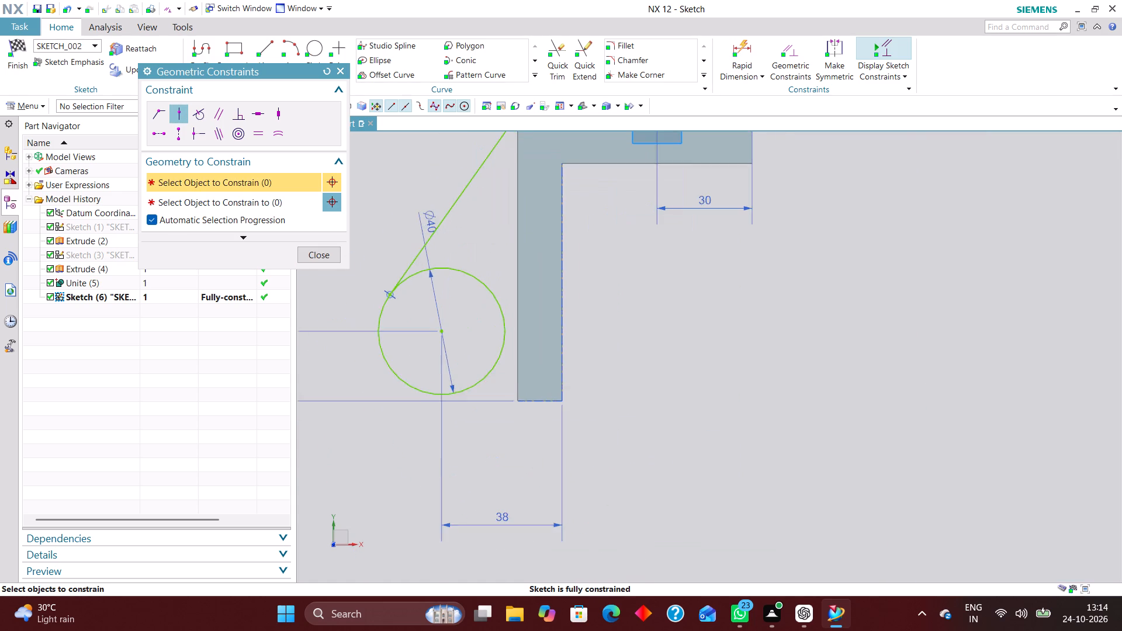
scroll(451, 245, up, 1)
scroll(587, 292, down, 3)
scroll(533, 248, up, 3)
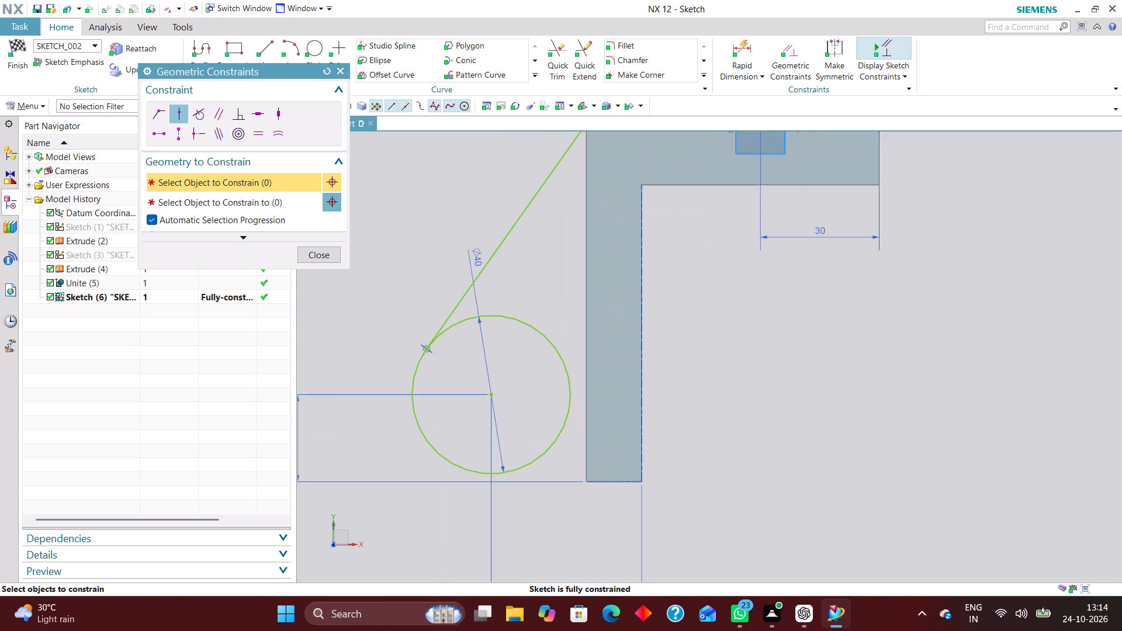
click(311, 254)
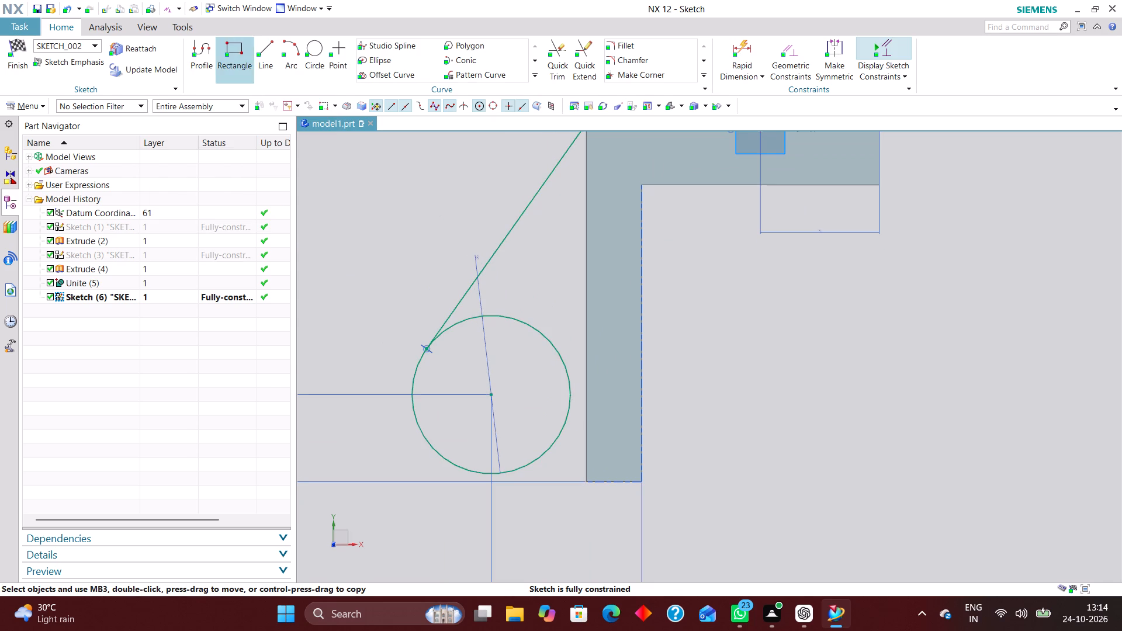
Draw a horizontal line just below the circle, running across the lower end of the bracket's vertical leg and past it.
click(269, 52)
scroll(524, 471, up, 3)
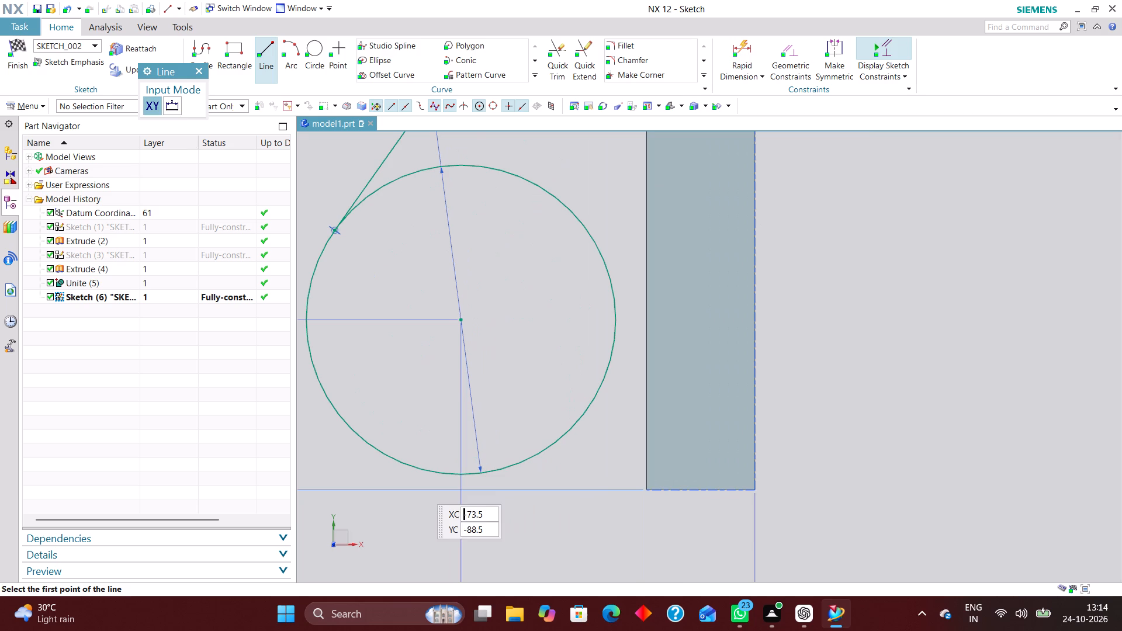
click(418, 485)
click(865, 476)
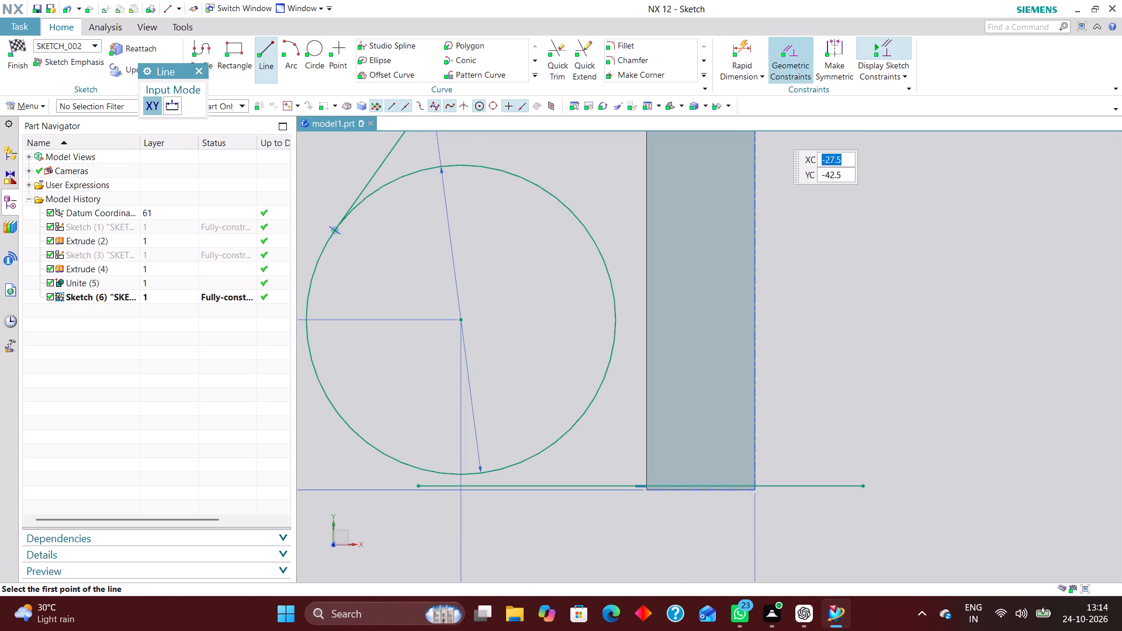
Apply a tangent constraint between the 40 mm circle and the horizontal line below it.
click(791, 53)
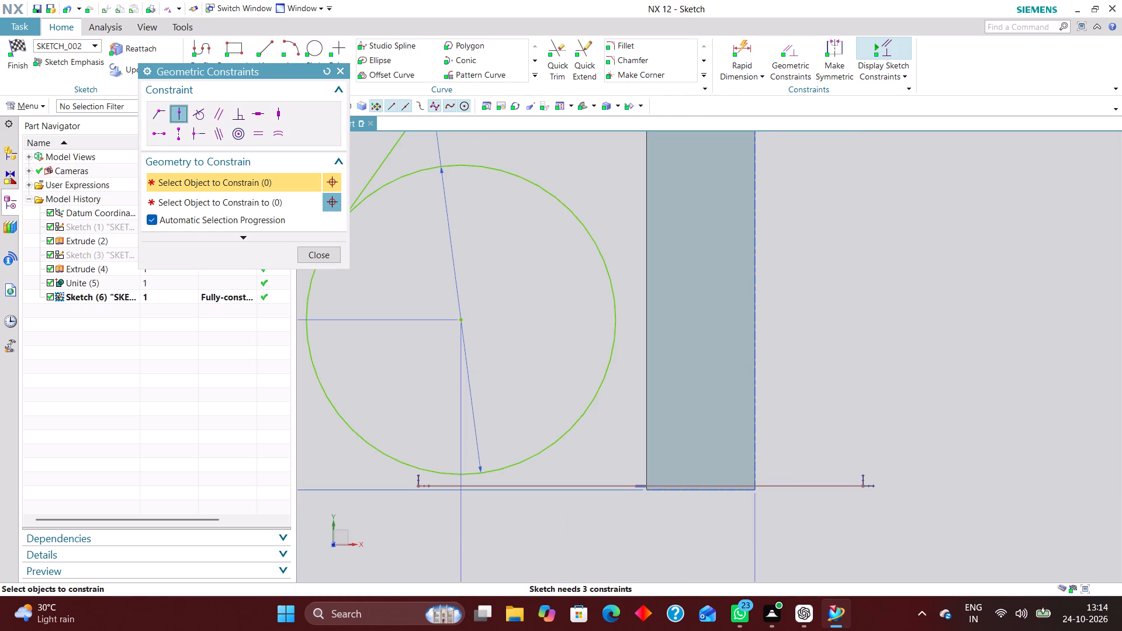
click(202, 113)
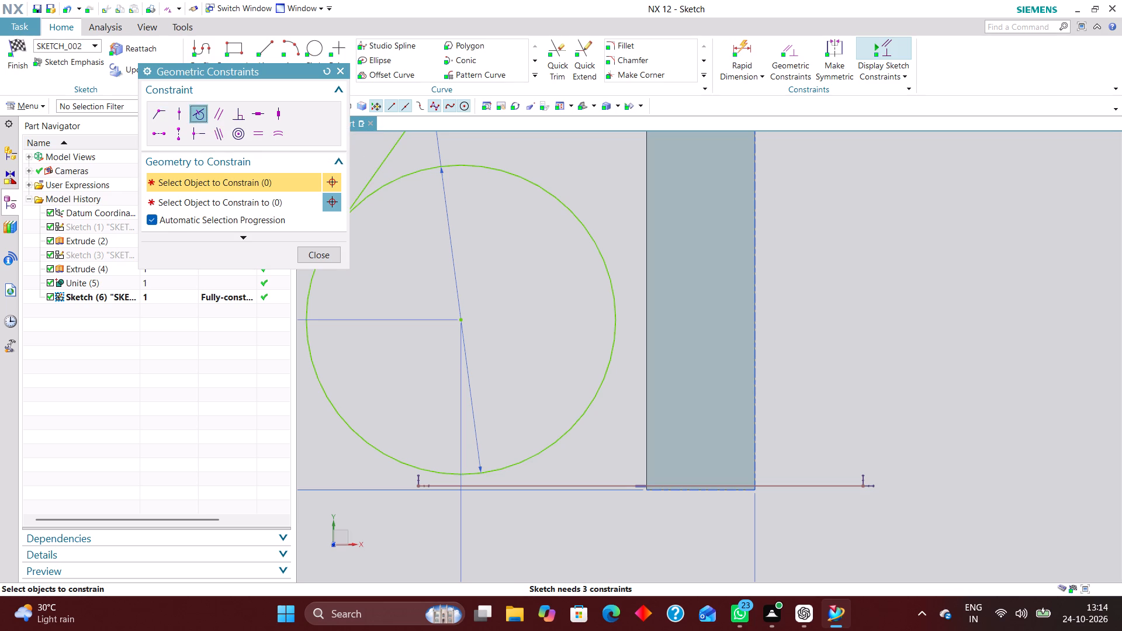
click(456, 474)
click(451, 486)
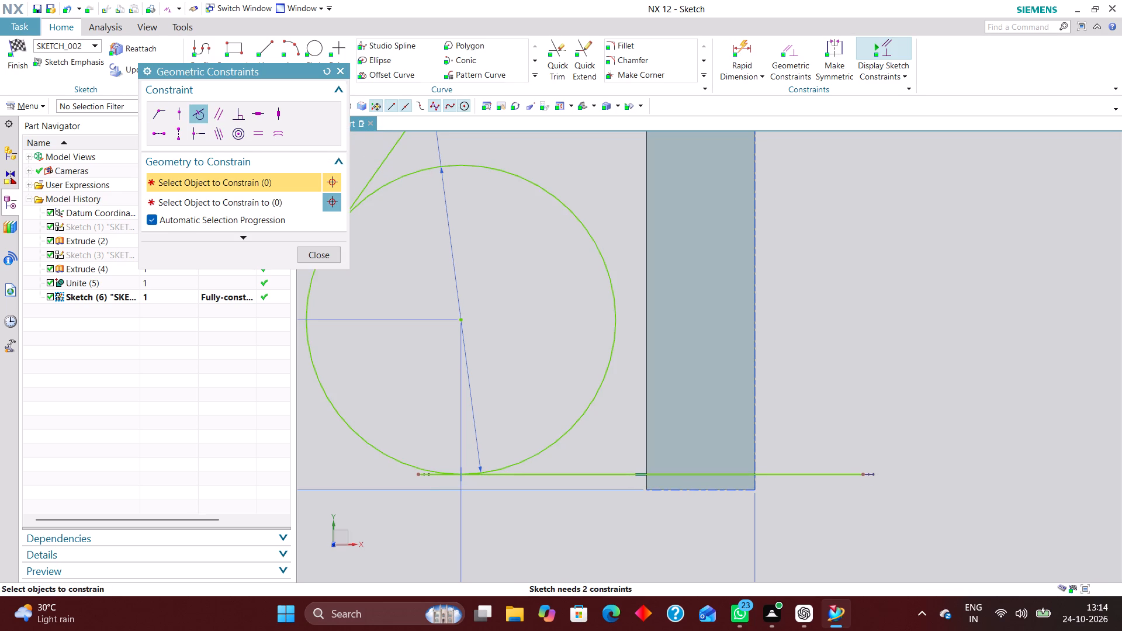
Constrain the horizontal line's start point onto the 40 mm circle with a Point on Curve constraint.
click(179, 115)
click(414, 477)
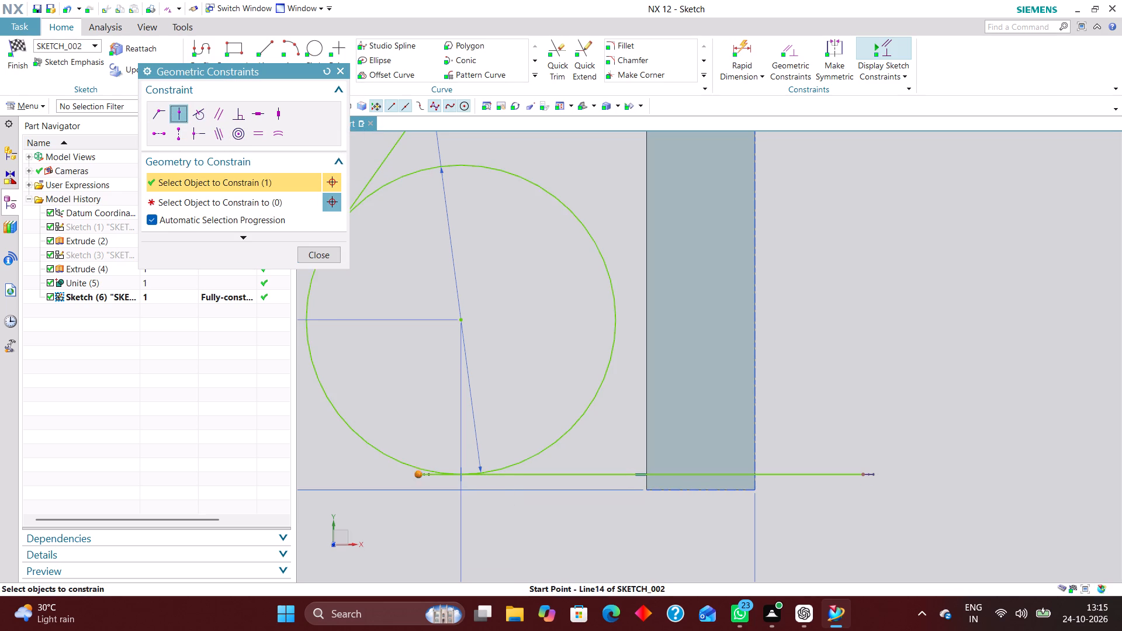
click(396, 461)
scroll(549, 518, down, 3)
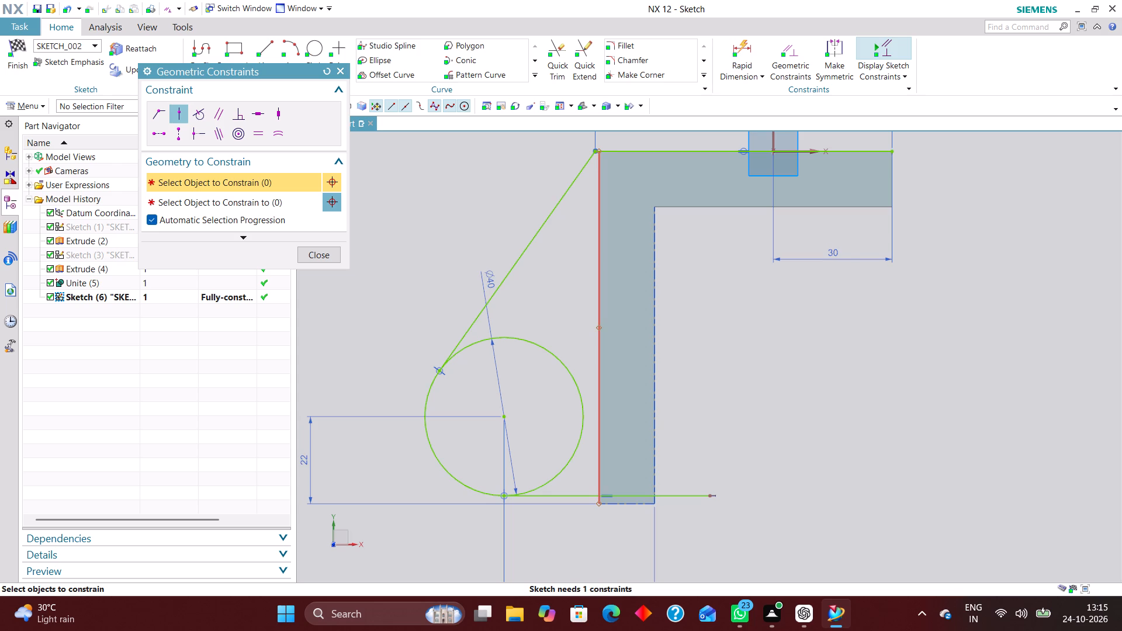
Draw a vertical line close to the vertical leg's inner edge, from above the 75 mm line to below the horizontal tangent line.
click(260, 53)
scroll(558, 357, down, 2)
scroll(620, 242, up, 3)
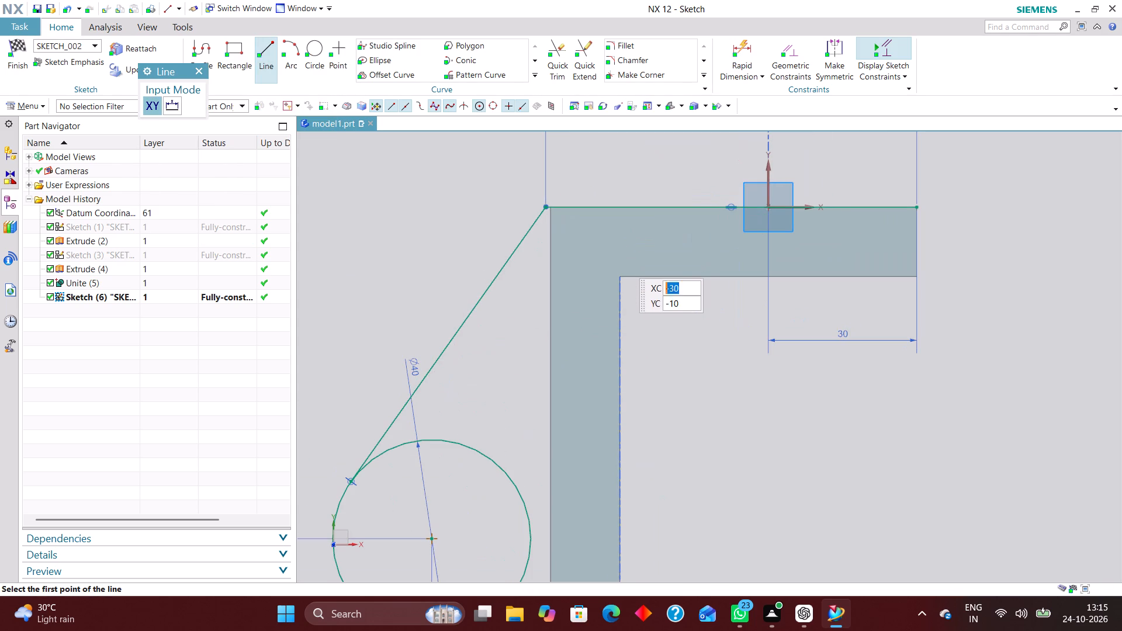
scroll(612, 166, down, 2)
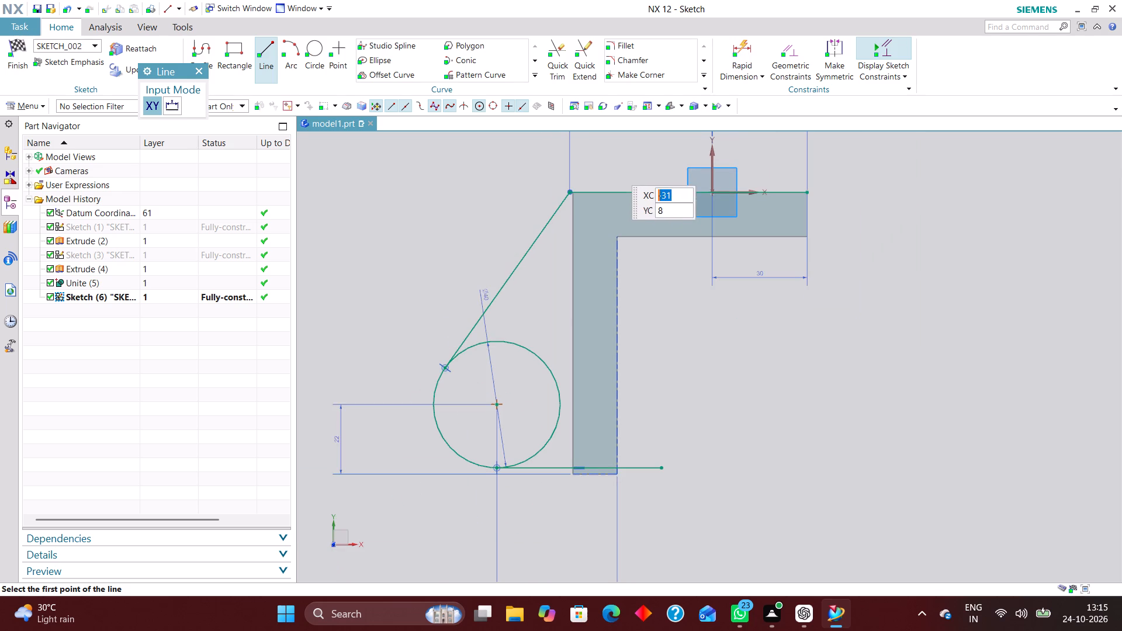
click(613, 151)
click(610, 533)
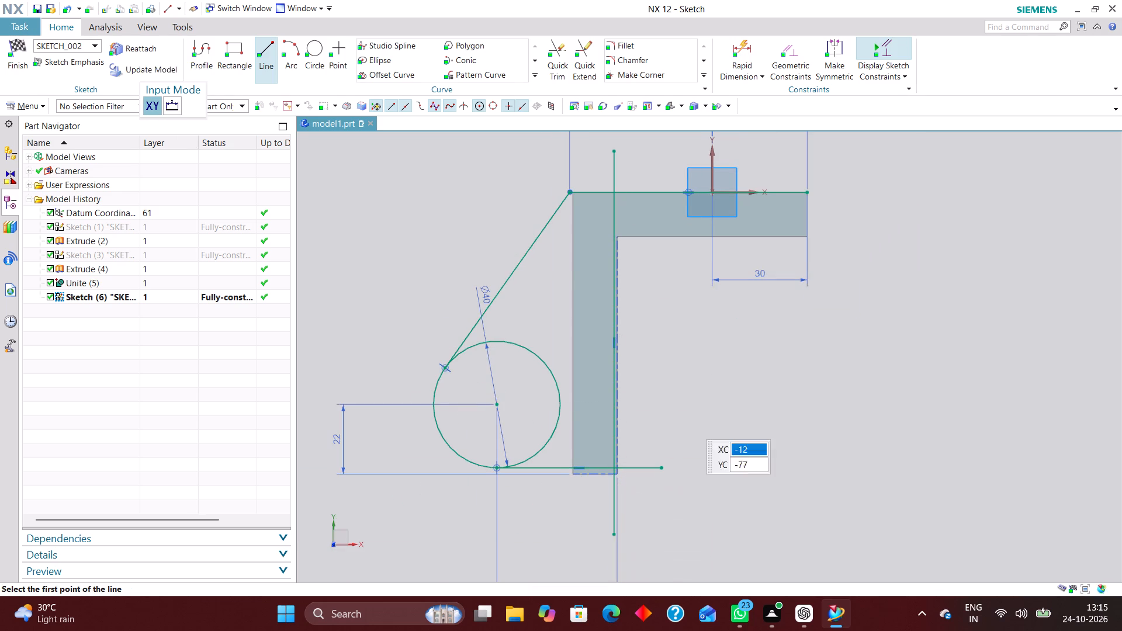
Trim the horizontal line's overhang past the vertical line and both overhanging ends of the vertical line with Quick Trim.
click(555, 54)
click(655, 471)
scroll(613, 500, up, 4)
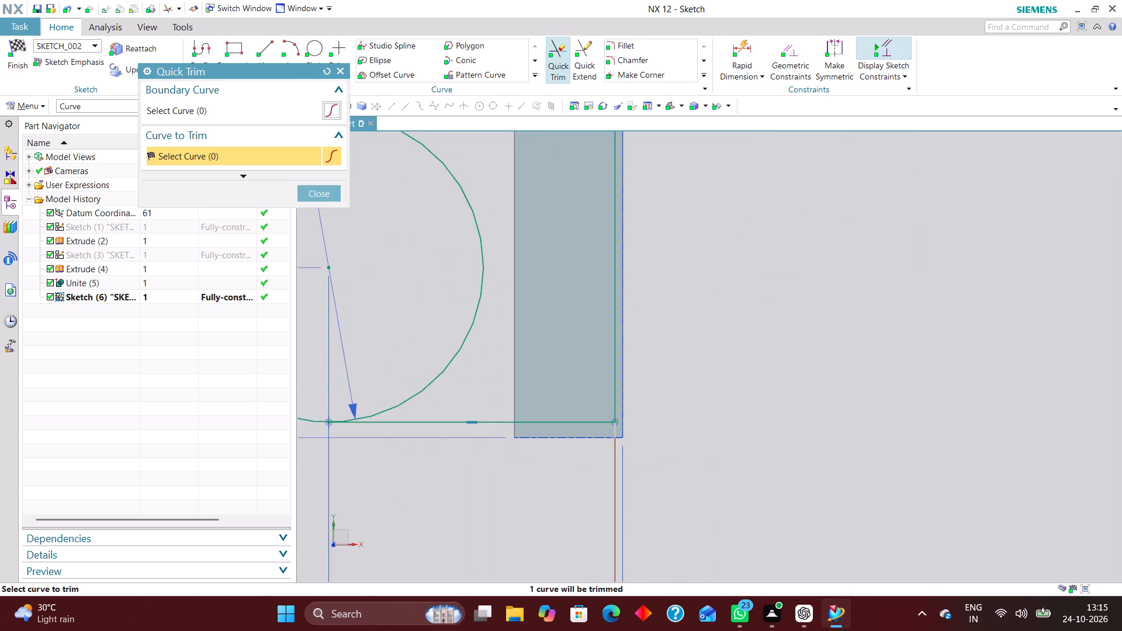
click(613, 500)
scroll(640, 514, down, 4)
click(627, 164)
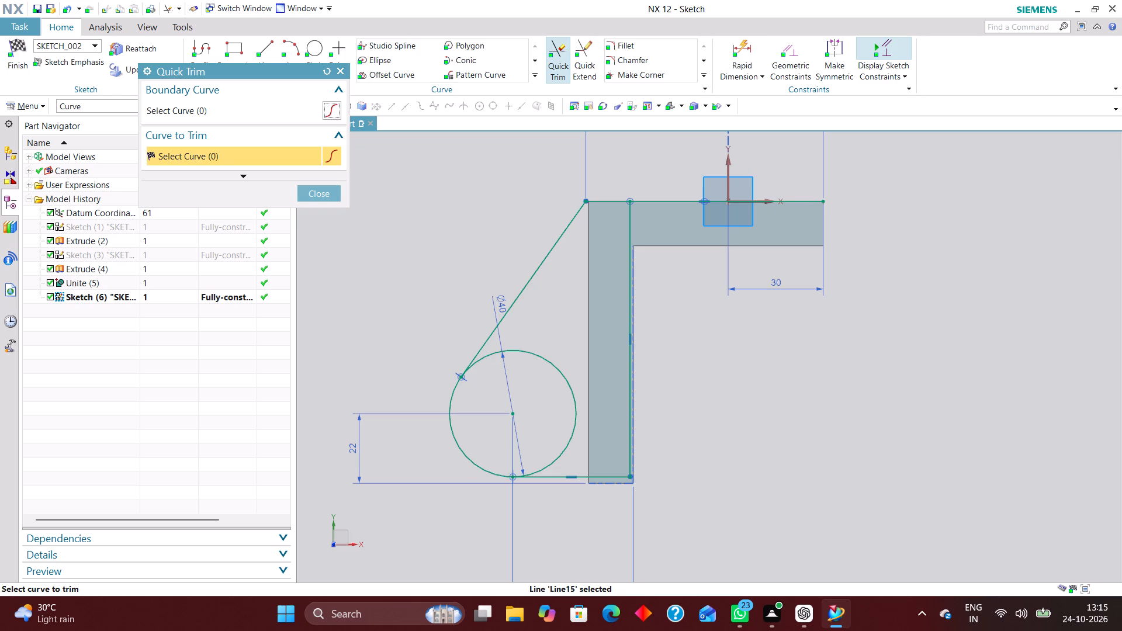
Dimension the vertical line from the vertical leg's outer edge using the Inferred method and set the distance to 14 mm.
click(747, 33)
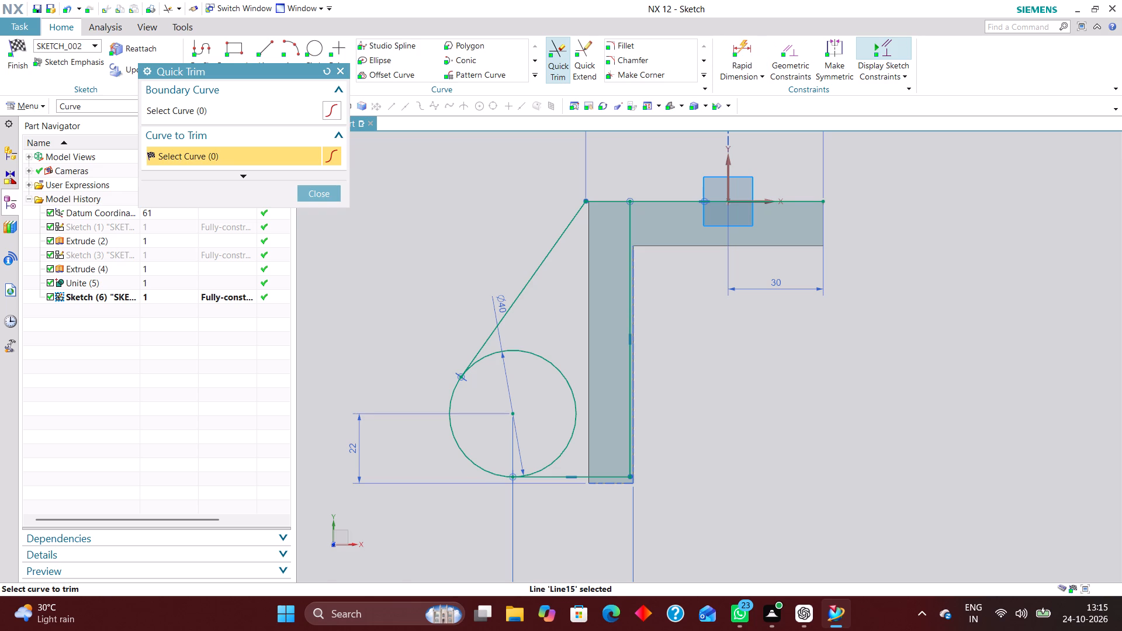
click(745, 46)
scroll(628, 507, up, 2)
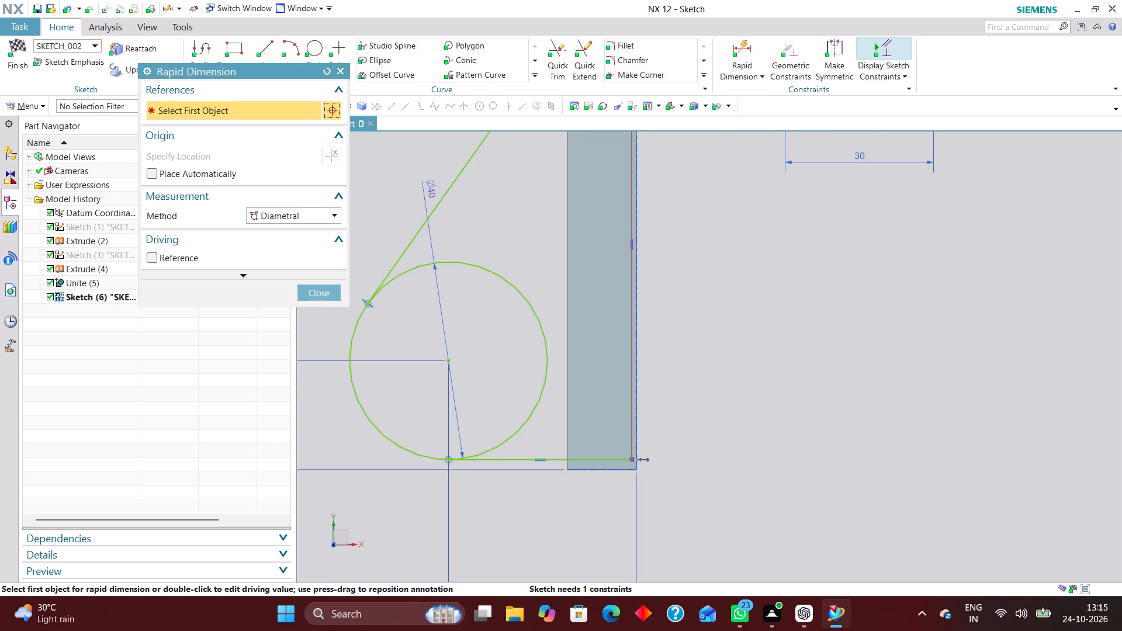
click(322, 216)
click(316, 228)
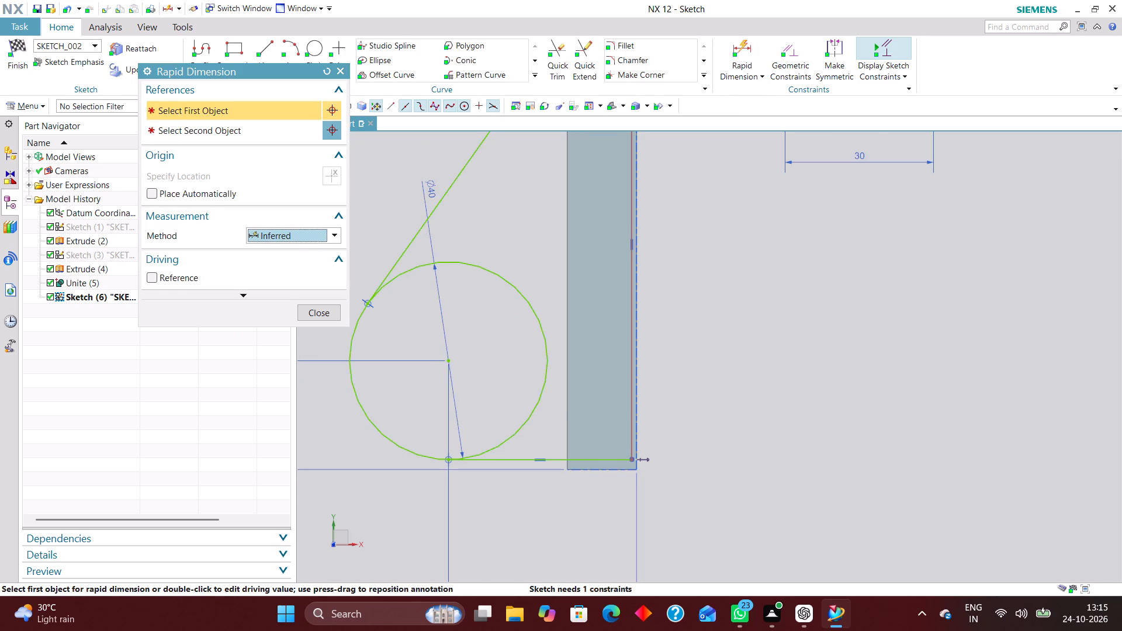
click(564, 414)
click(632, 410)
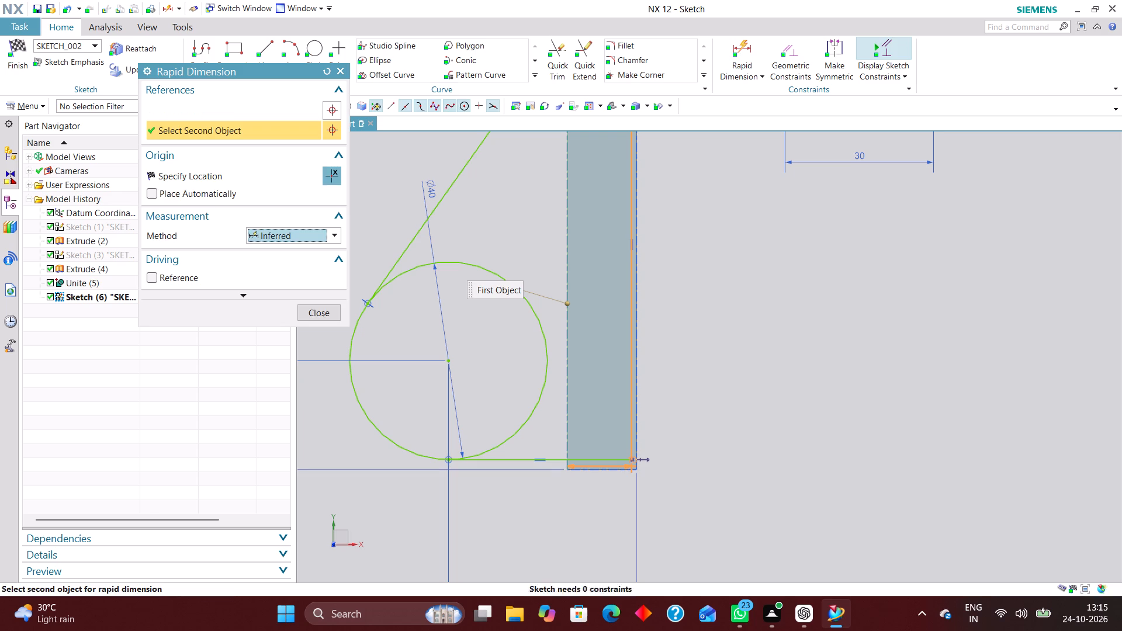
click(601, 560)
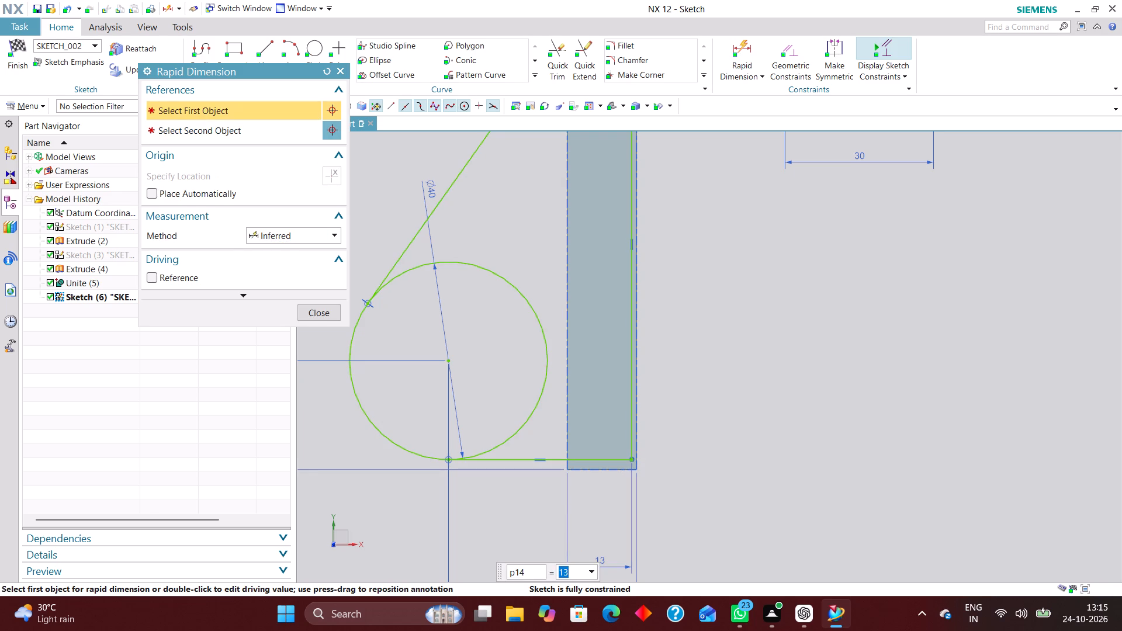
text(14)
key(Return)
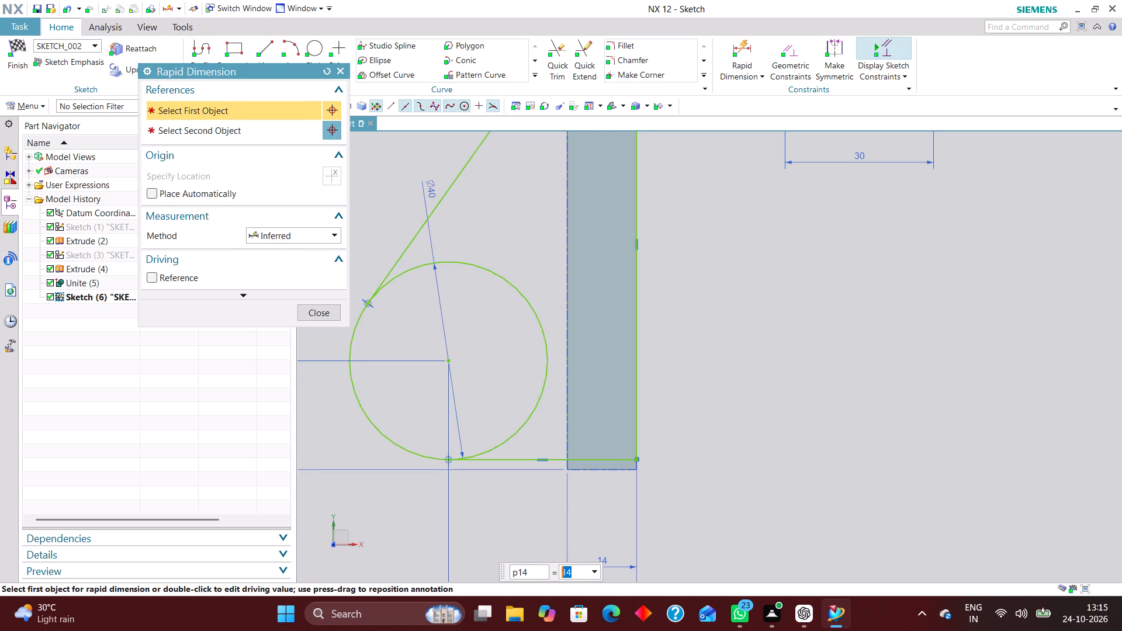
scroll(721, 448, down, 3)
scroll(728, 519, down, 1)
scroll(725, 518, up, 2)
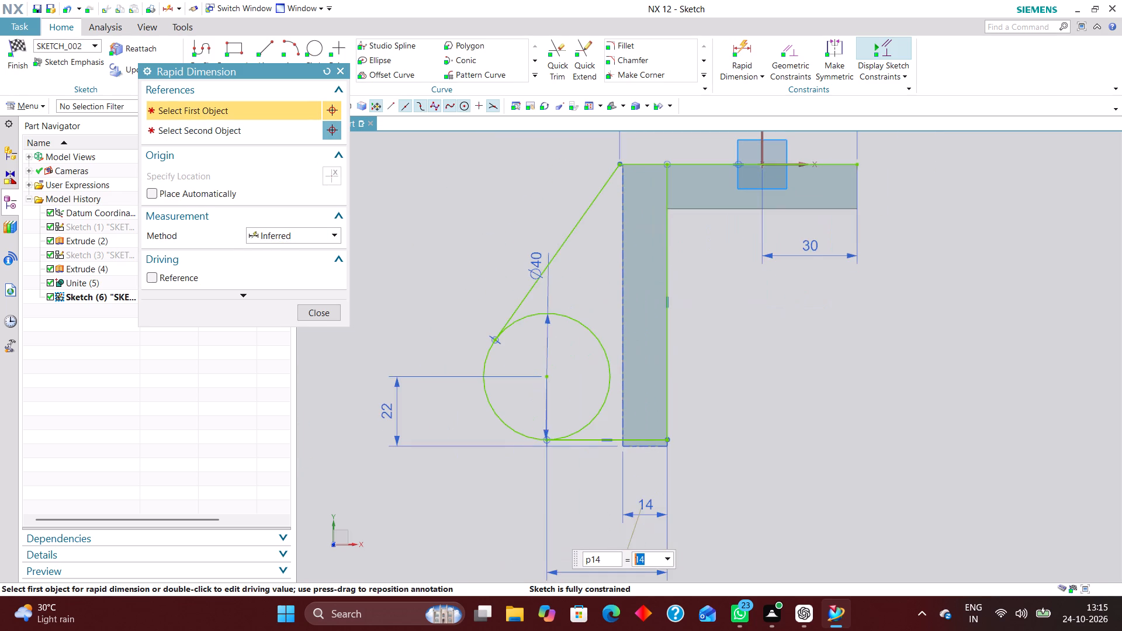
click(333, 311)
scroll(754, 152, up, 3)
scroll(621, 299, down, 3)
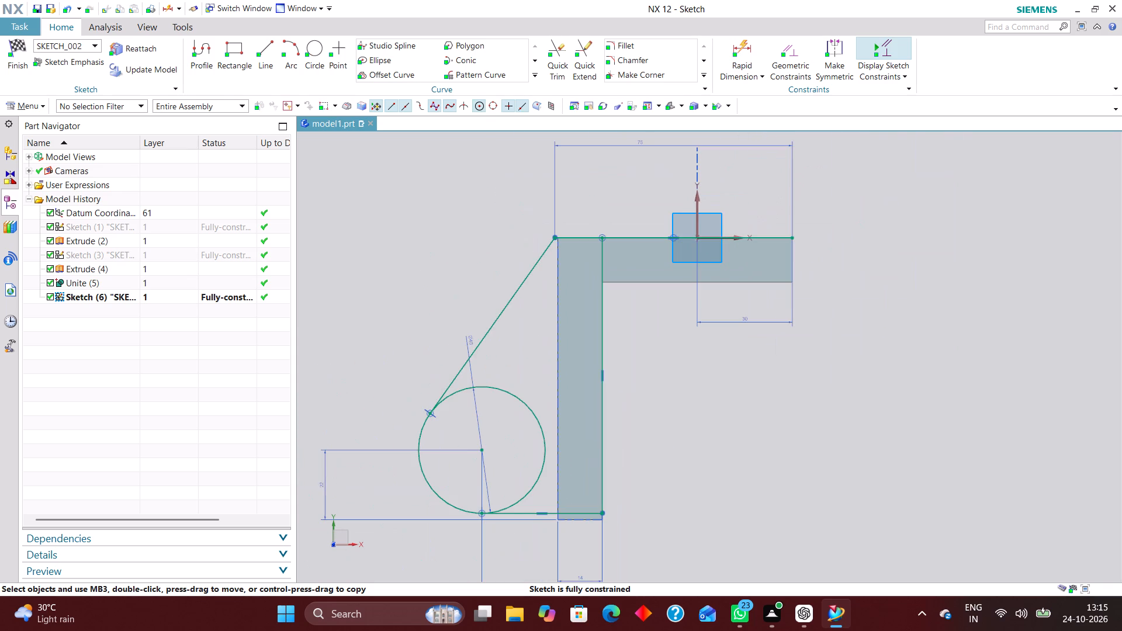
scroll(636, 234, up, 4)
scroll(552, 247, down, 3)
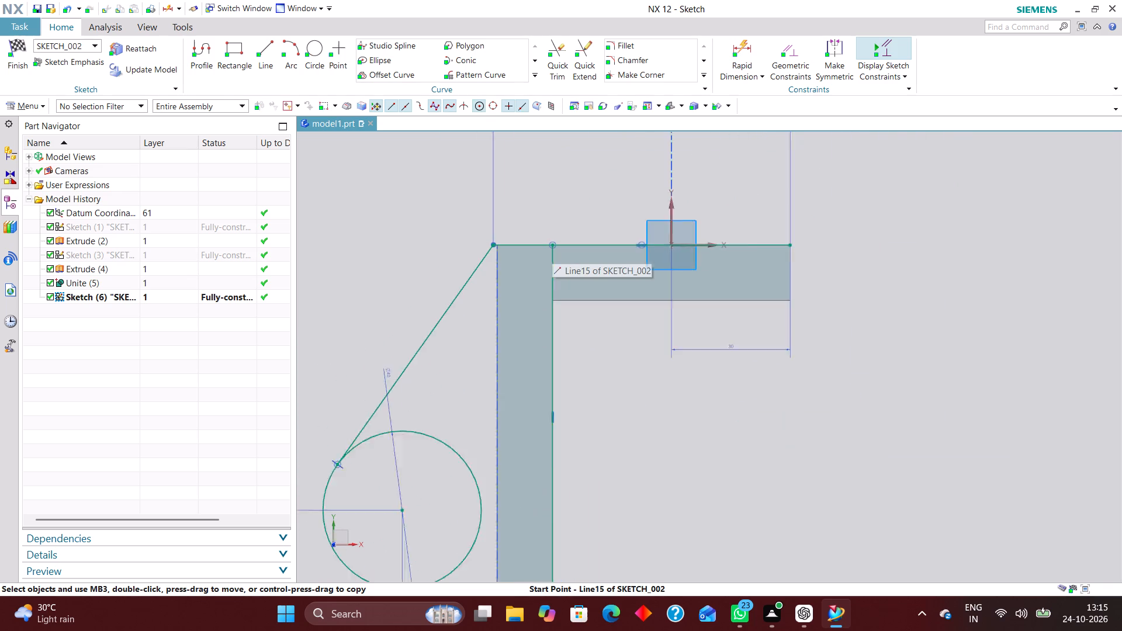
Hide the united L-shaped body so that only the sketch geometry remains displayed.
scroll(552, 247, down, 2)
scroll(580, 244, up, 2)
scroll(577, 251, down, 2)
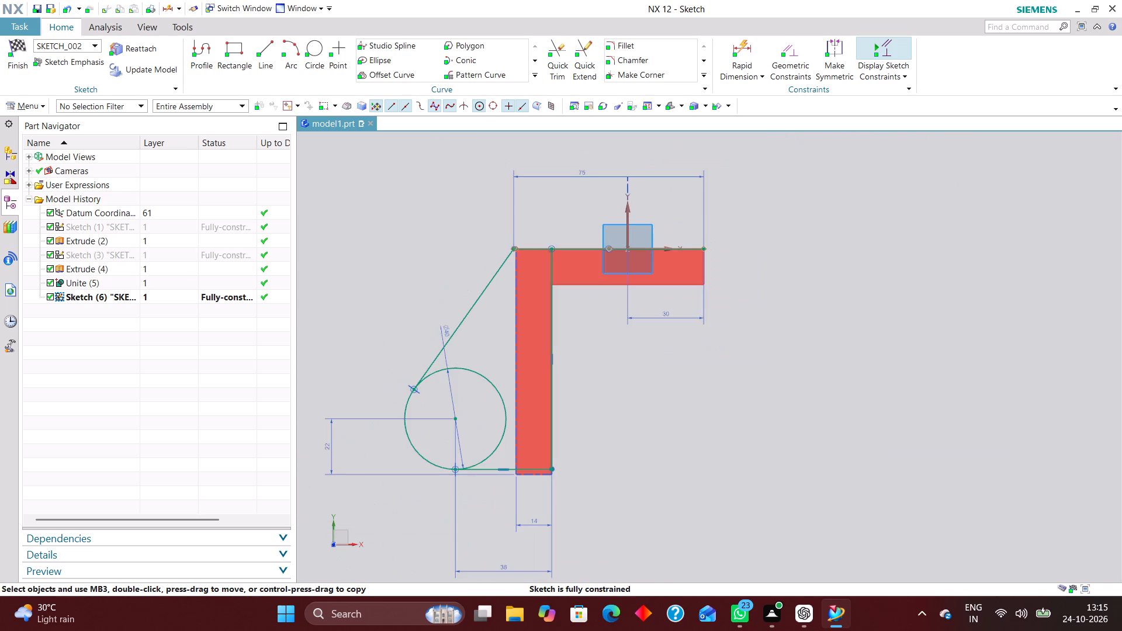
scroll(579, 251, up, 5)
right_drag(566, 272, 570, 345)
Trim the top horizontal line's portion extending beyond the 14 mm-offset vertical line with Quick Trim.
right_drag(585, 244, 674, 342)
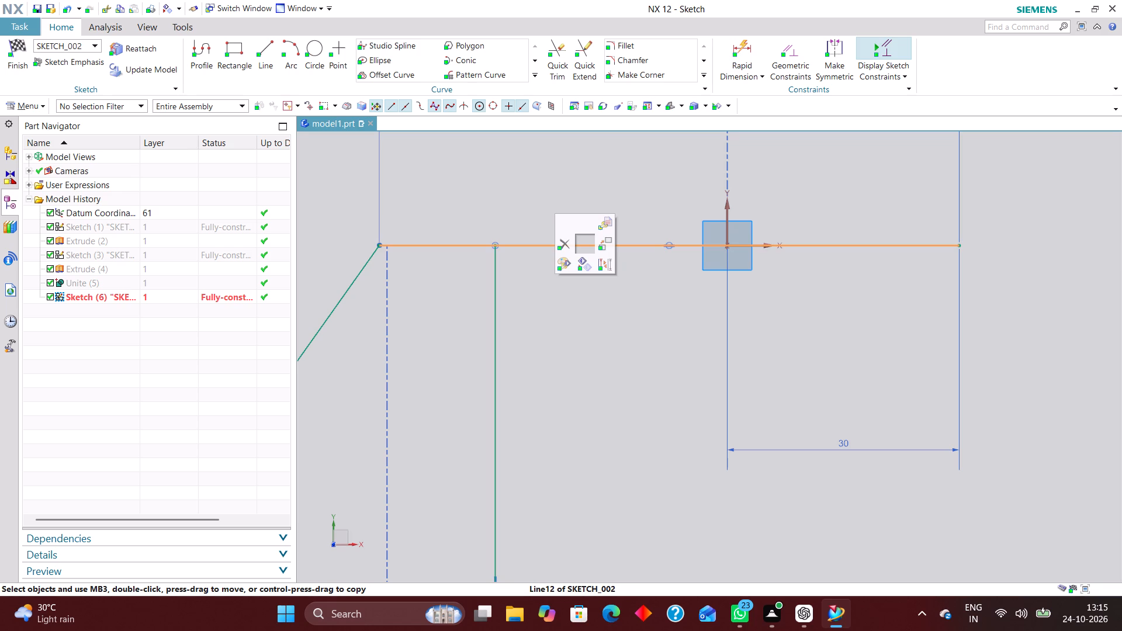
right_drag(674, 342, 591, 245)
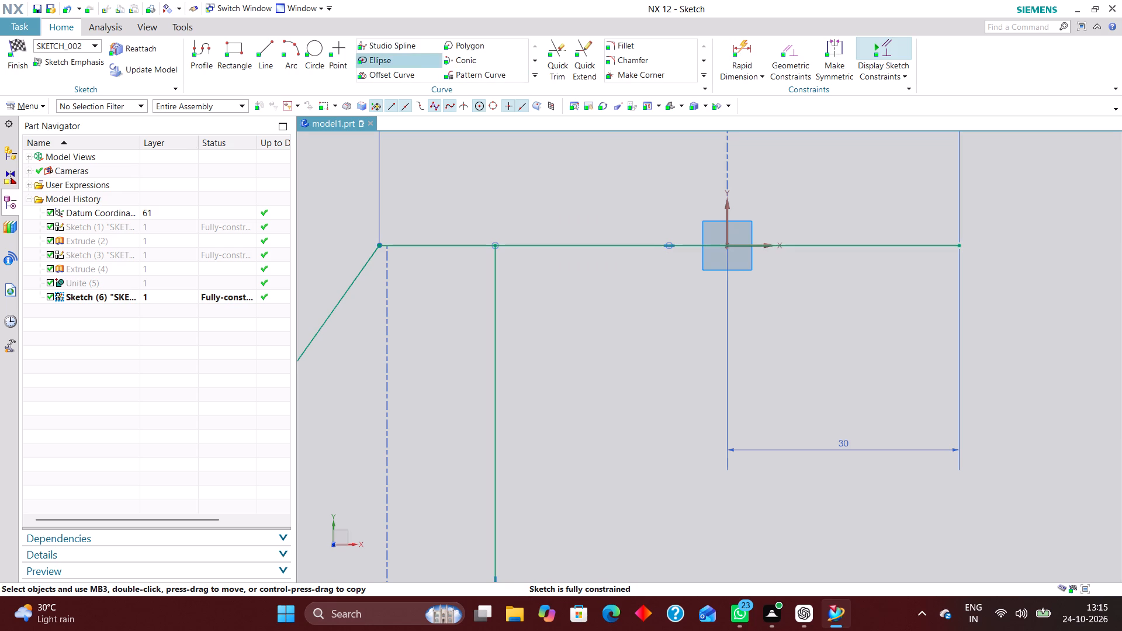
click(566, 54)
click(581, 242)
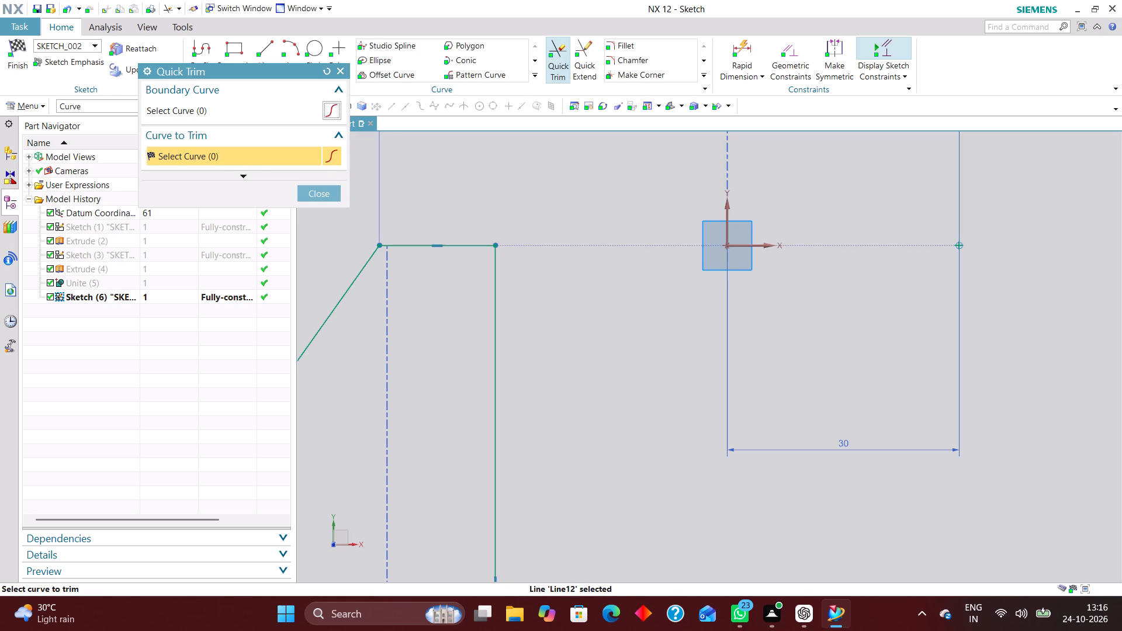
scroll(841, 257, down, 5)
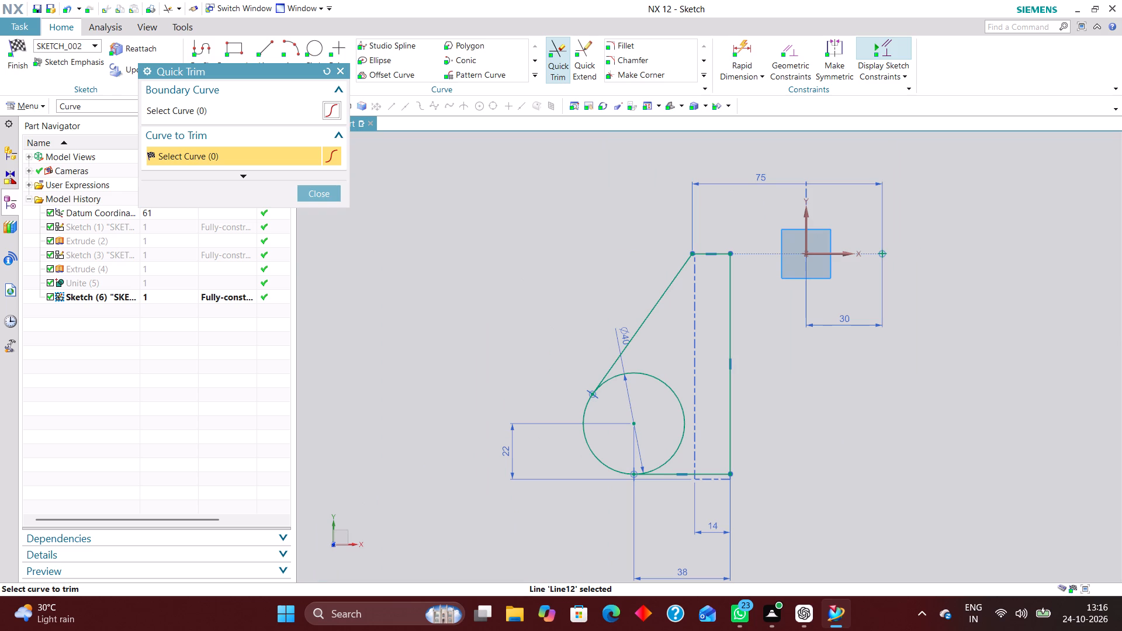
click(330, 194)
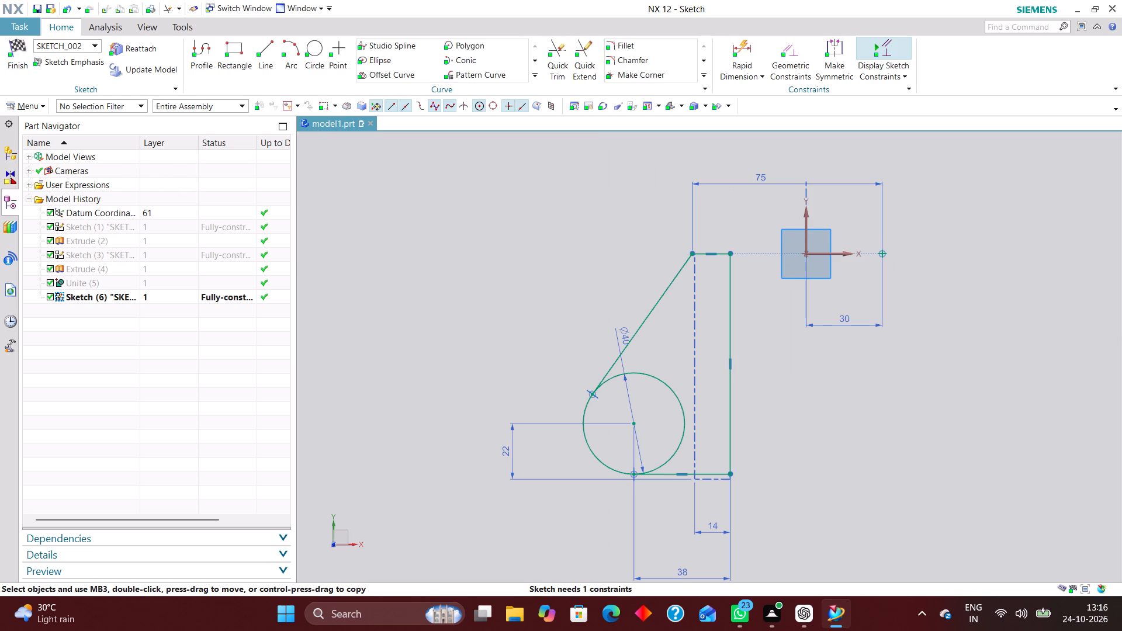
Delete the trimmed line's leftover end point and its constraint, together with the attached 75 mm and 30 mm dimensions.
scroll(851, 296, up, 1)
right_drag(894, 238, 827, 238)
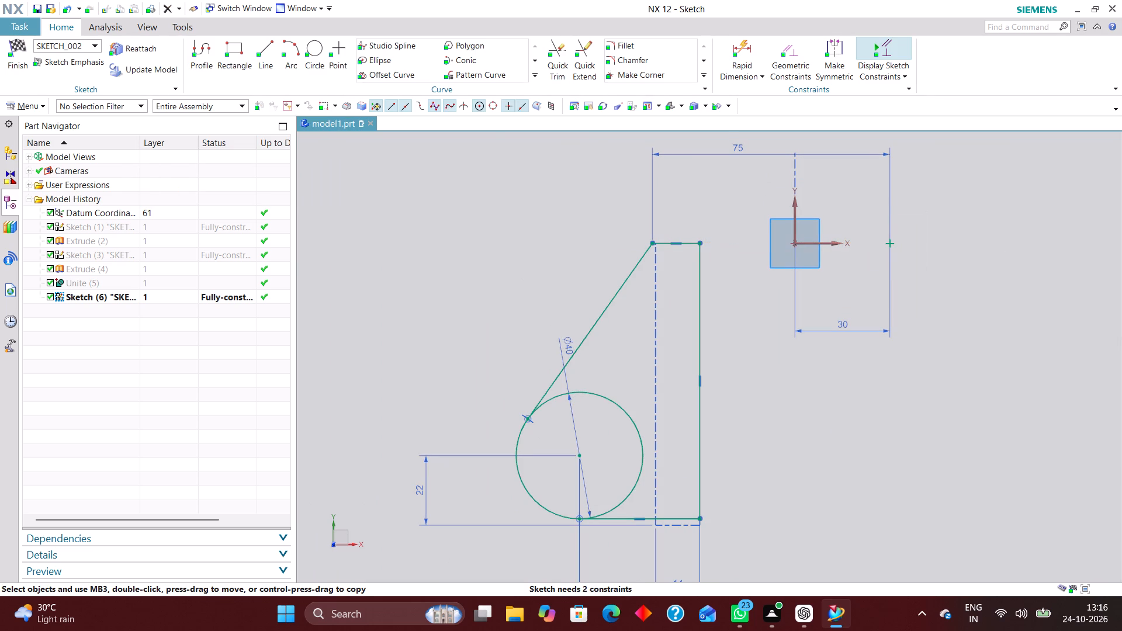
right_drag(896, 244, 770, 235)
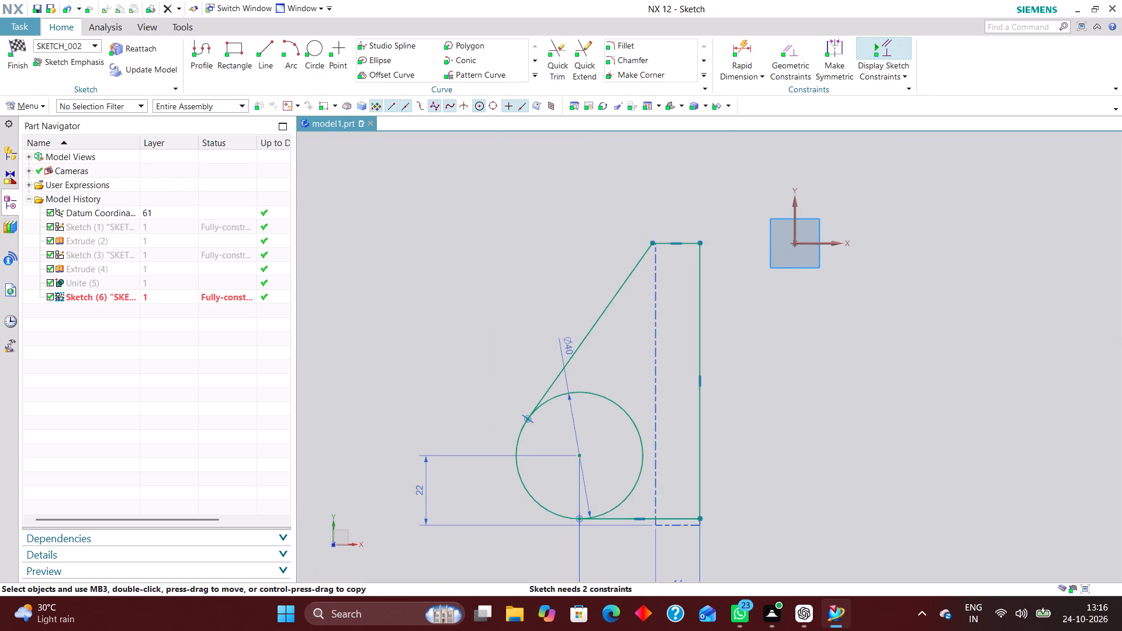
Dimension the horizontal distance from the top line's outer endpoint to the sketch's Y axis using the Inferred method.
click(739, 48)
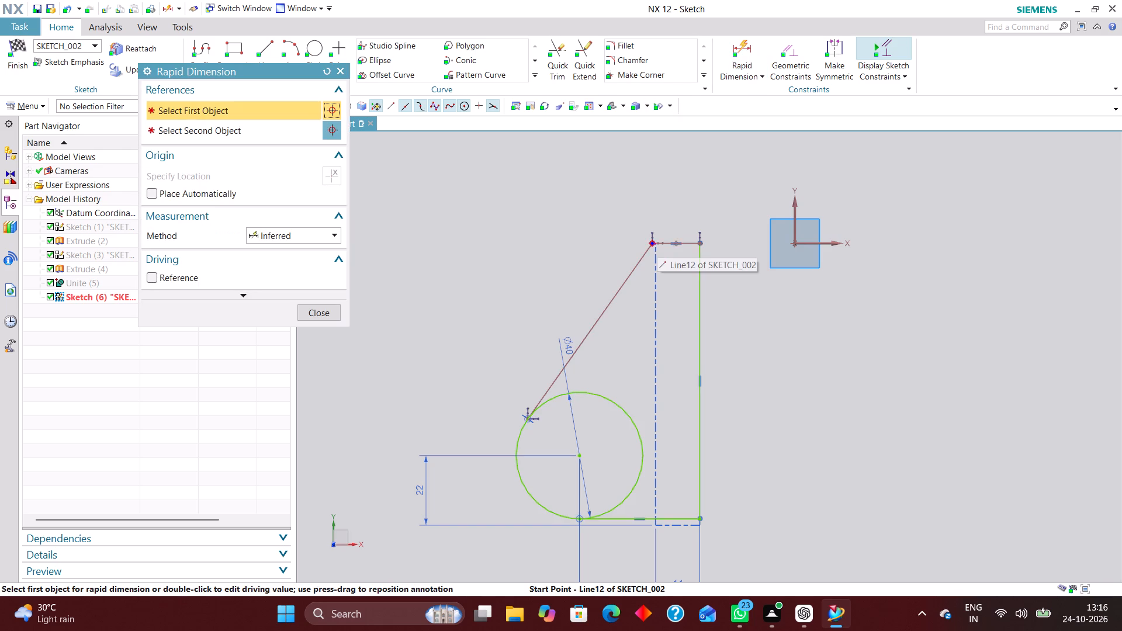
click(649, 241)
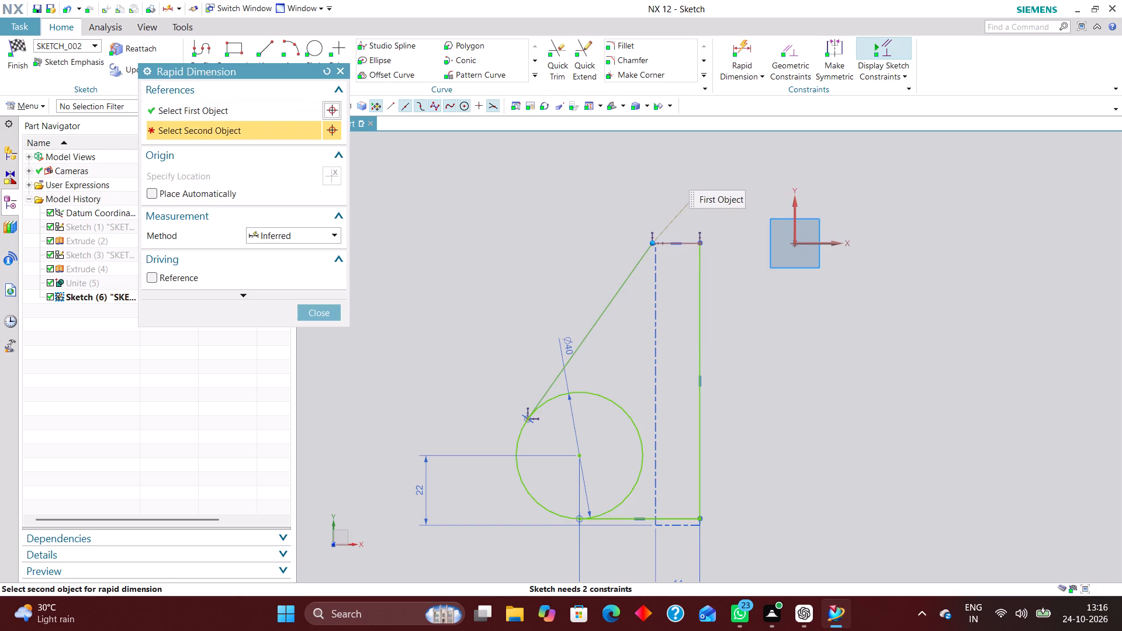
click(793, 220)
click(733, 155)
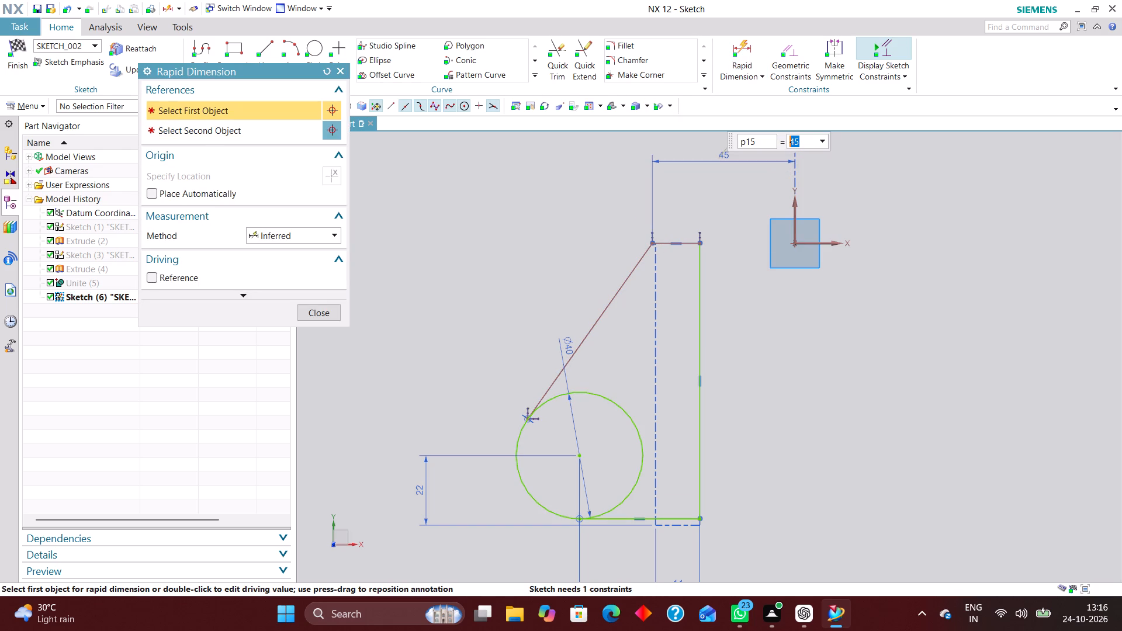
click(316, 310)
Constrain the short top horizontal line onto the sketch's X axis with a Point on Curve constraint.
click(795, 50)
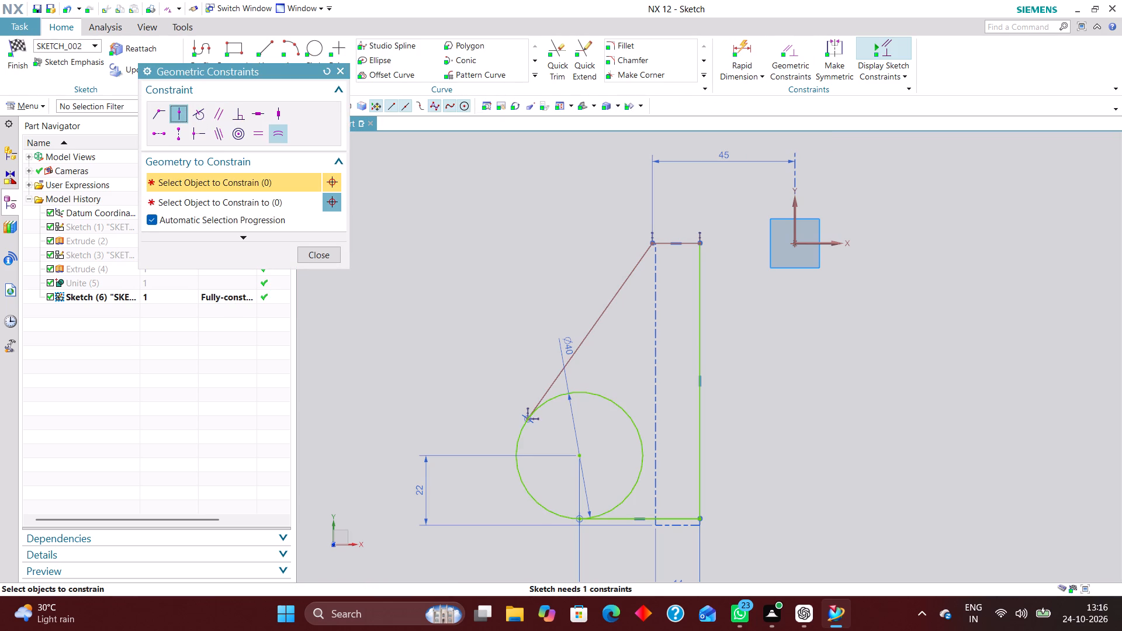
click(673, 241)
click(834, 242)
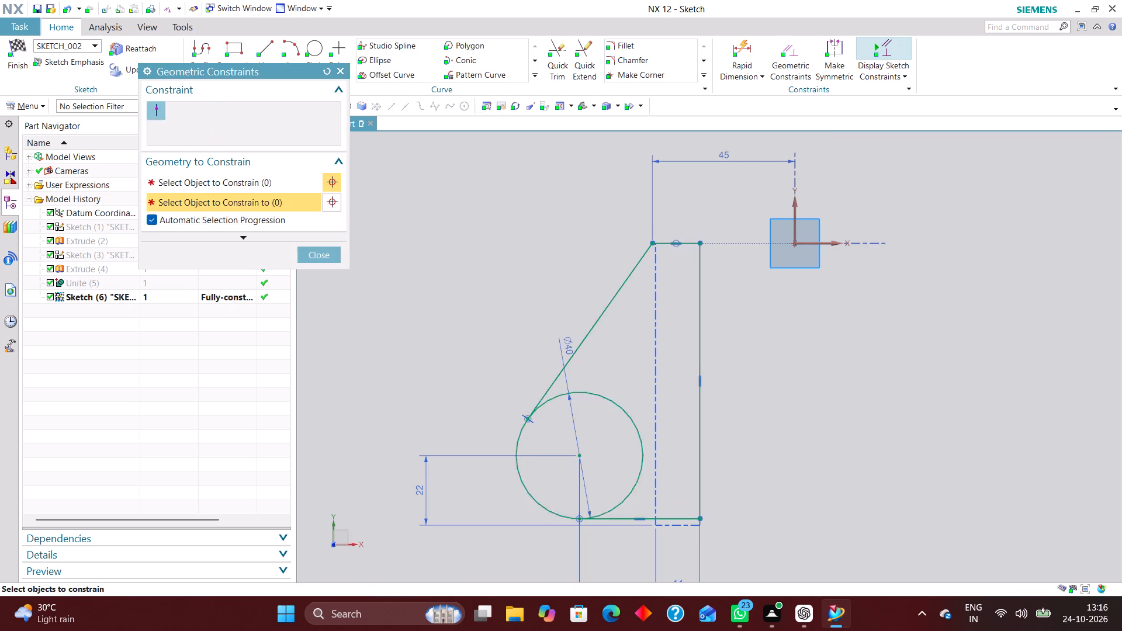
click(326, 253)
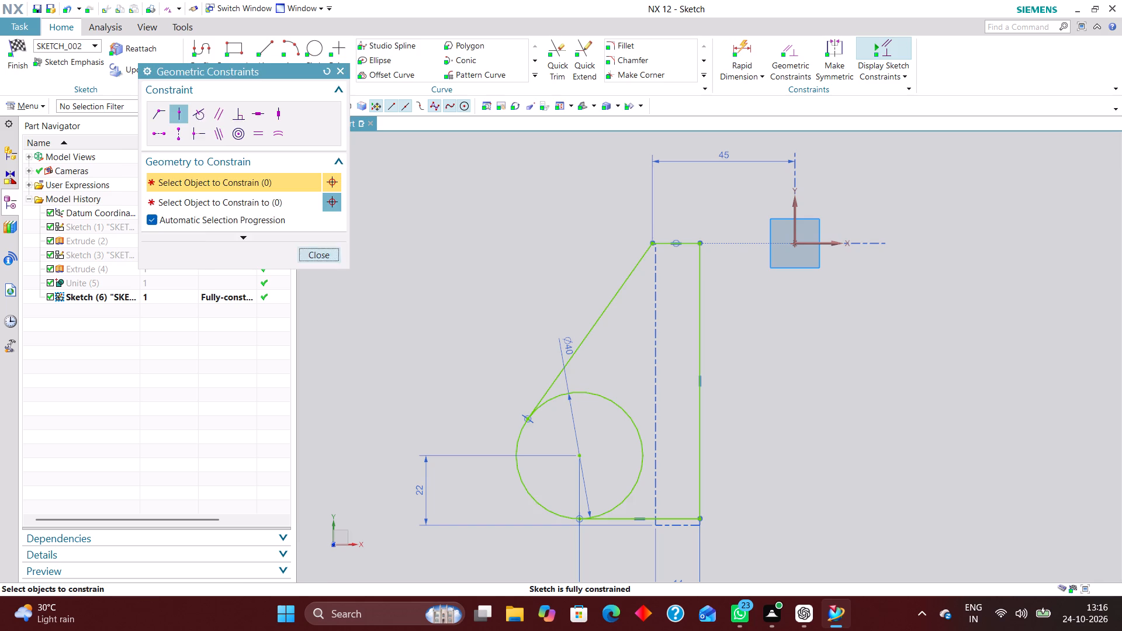
Trim the inner portion of the 40 mm circle between the two tangent lines with Quick Trim, leaving only the outer arc.
scroll(573, 269, down, 2)
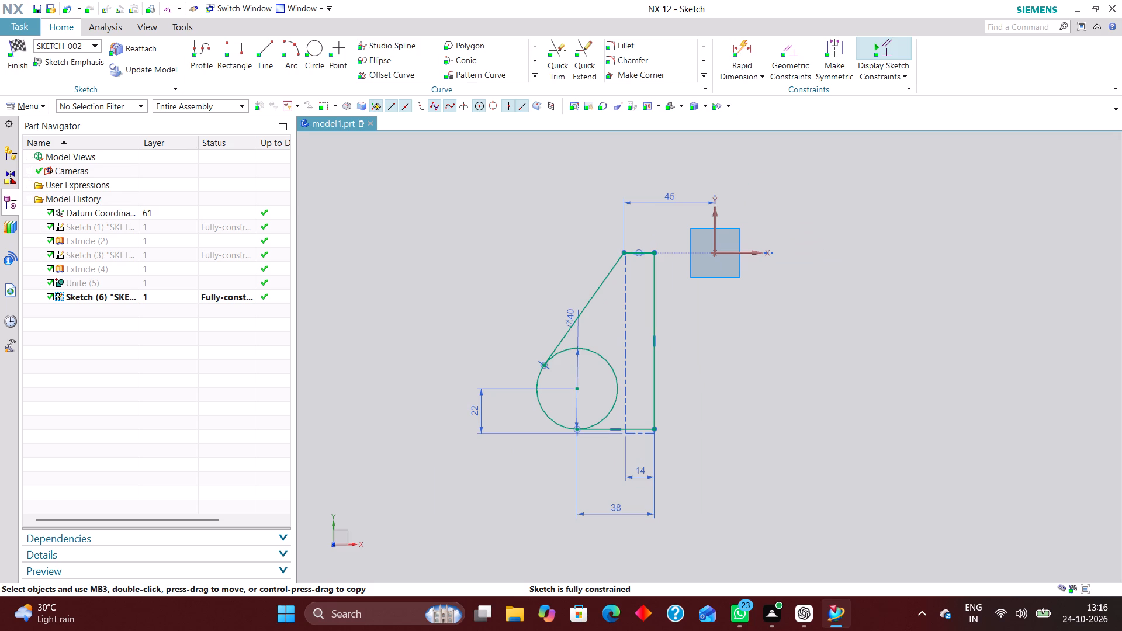
click(549, 43)
click(586, 349)
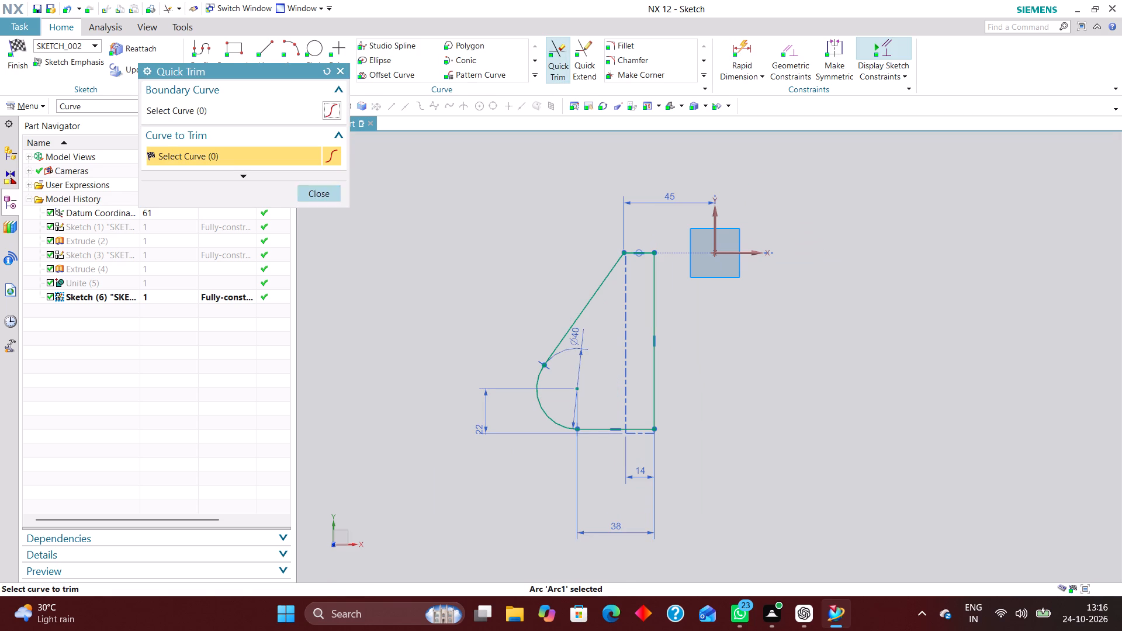
click(300, 196)
scroll(635, 425, up, 4)
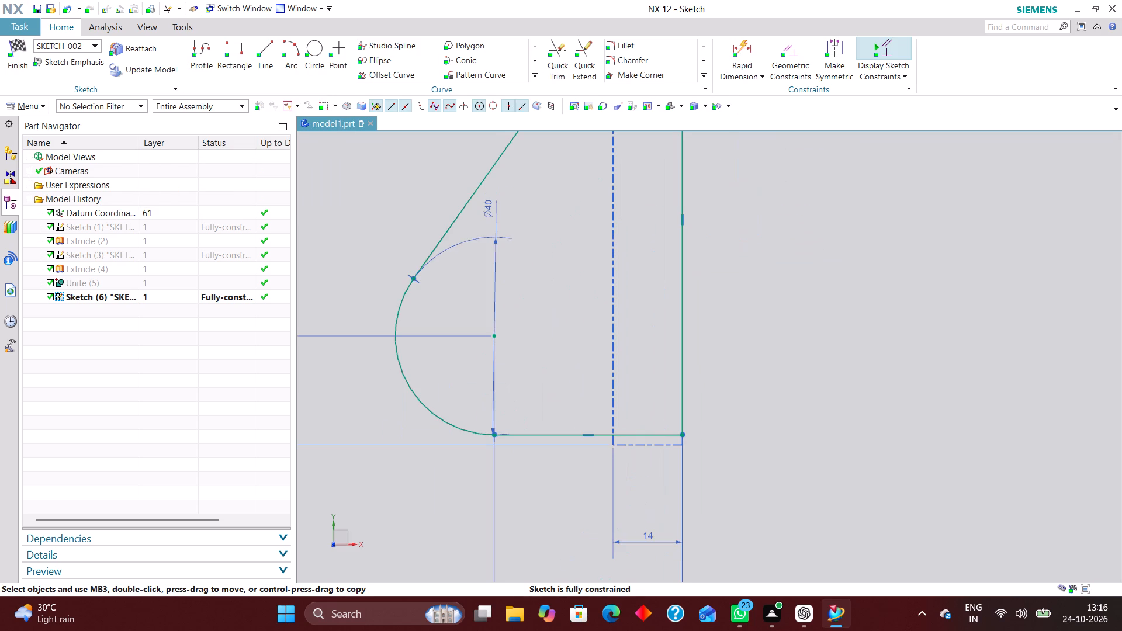
scroll(635, 385, down, 4)
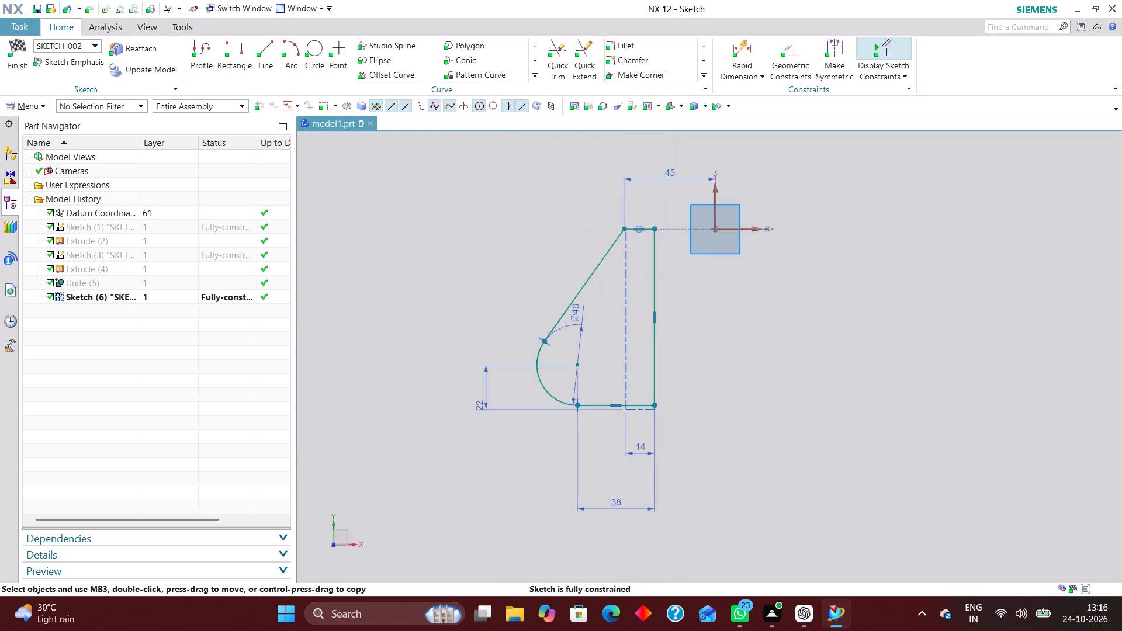
Show the Unite (5) body again and finish the sketch.
right_click(90, 281)
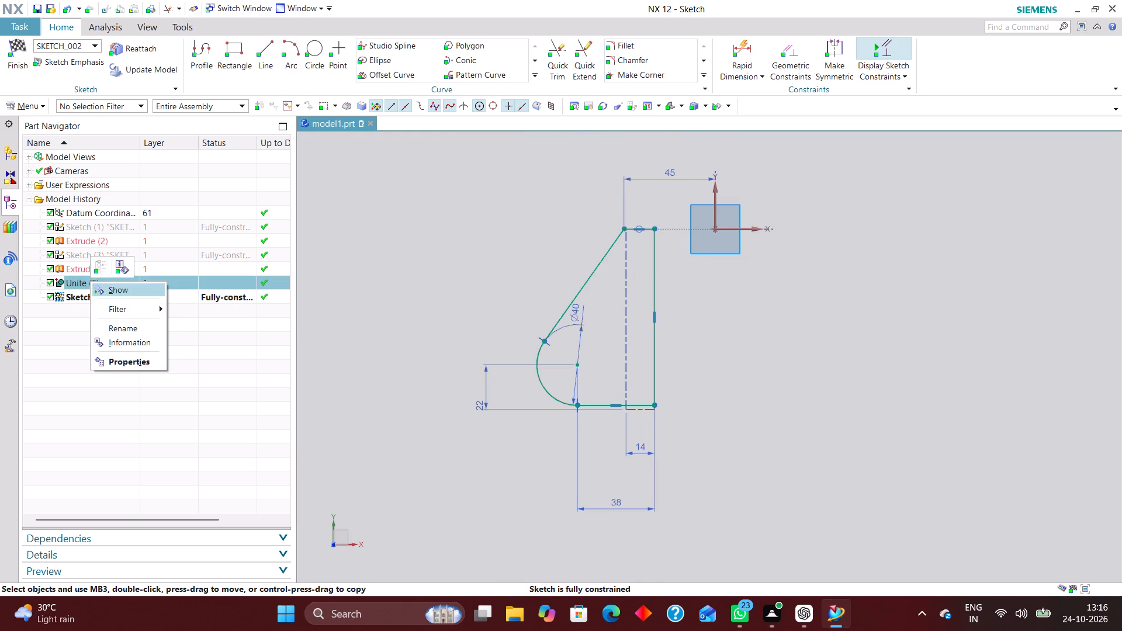
click(113, 291)
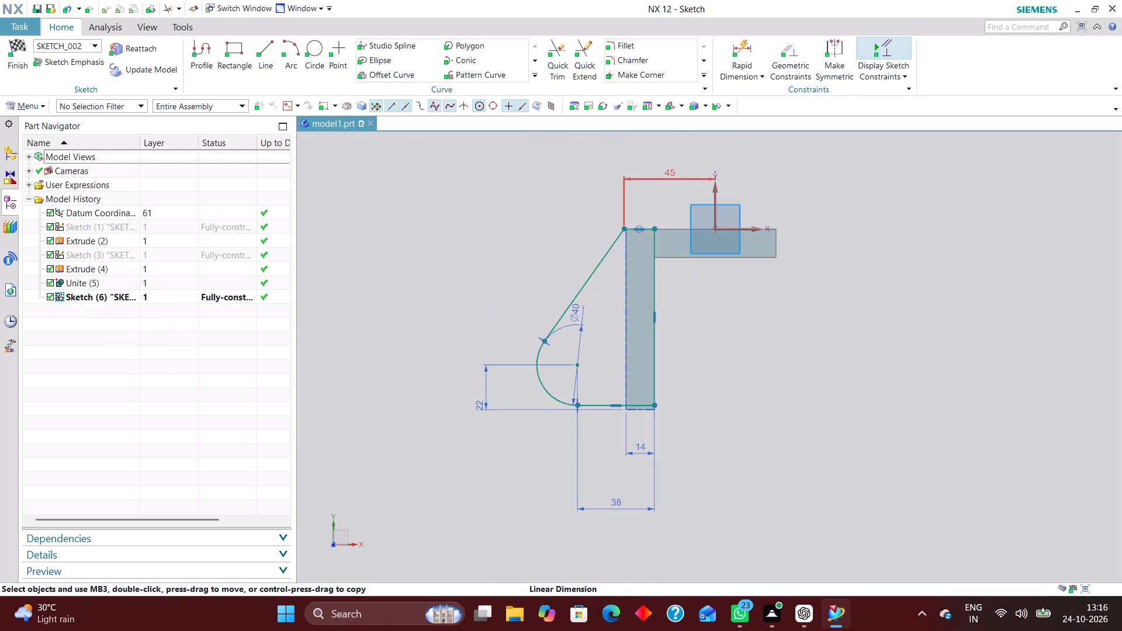
scroll(721, 217, up, 2)
scroll(716, 225, down, 1)
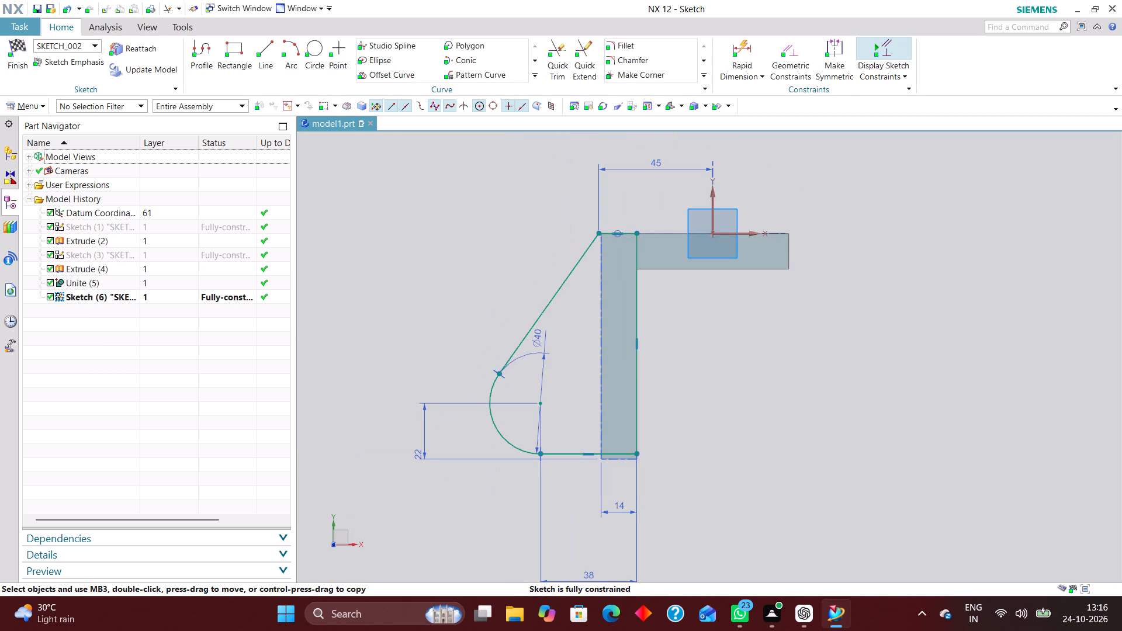
click(18, 46)
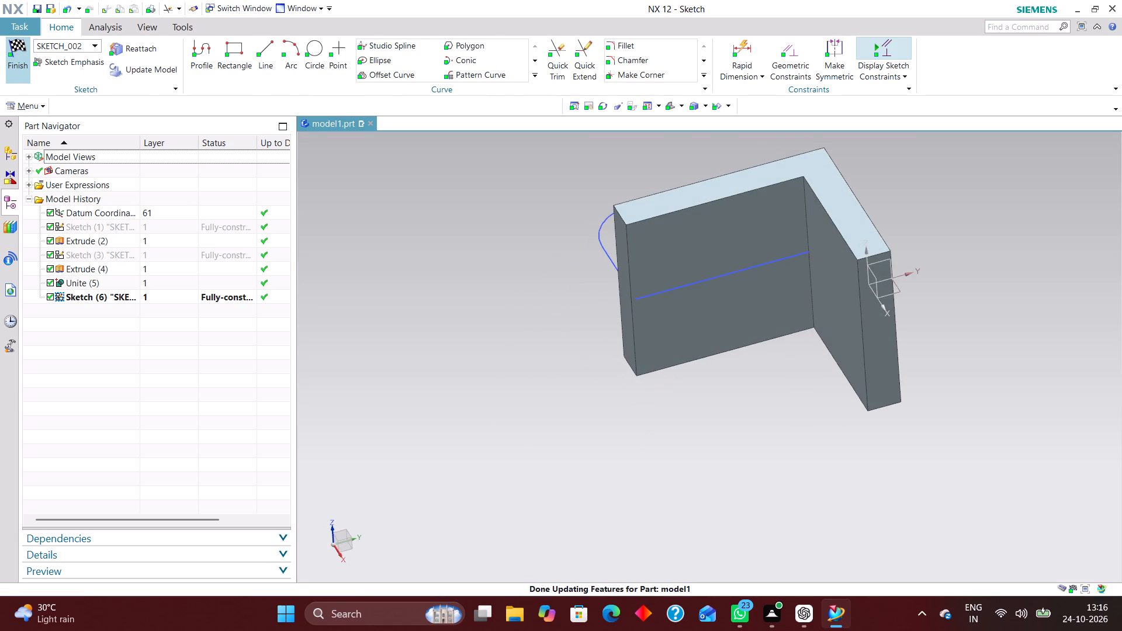
Start an Extrude of the closed five-curve profile and extend its end limit to 37 mm, near the body's top edge.
scroll(564, 336, down, 1)
middle_drag(660, 409, 750, 398)
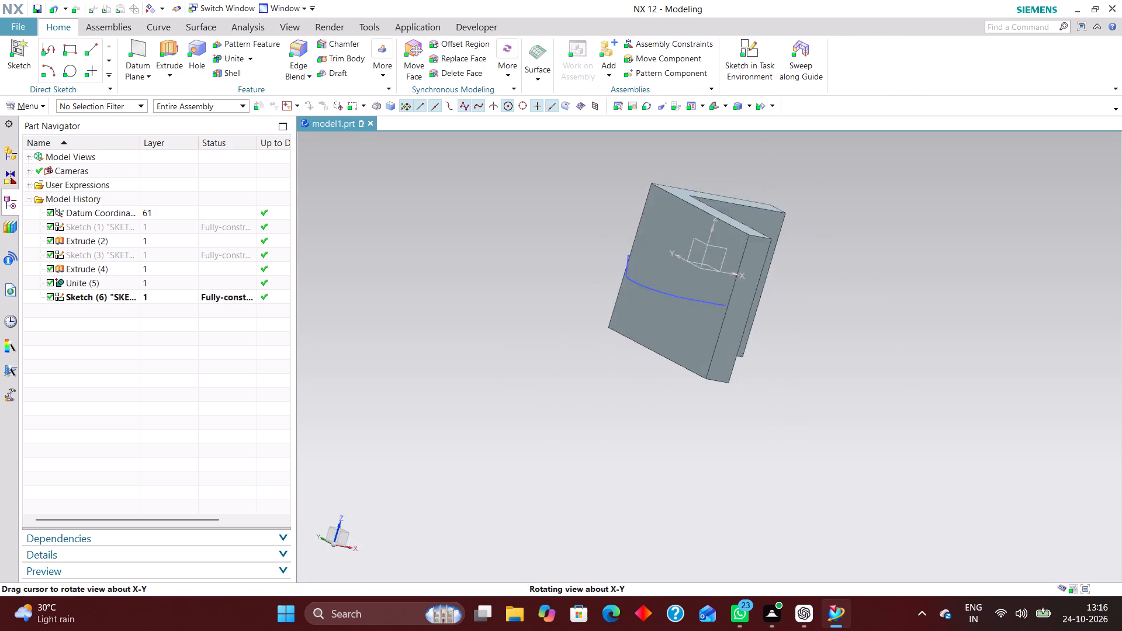
middle_drag(750, 398, 714, 387)
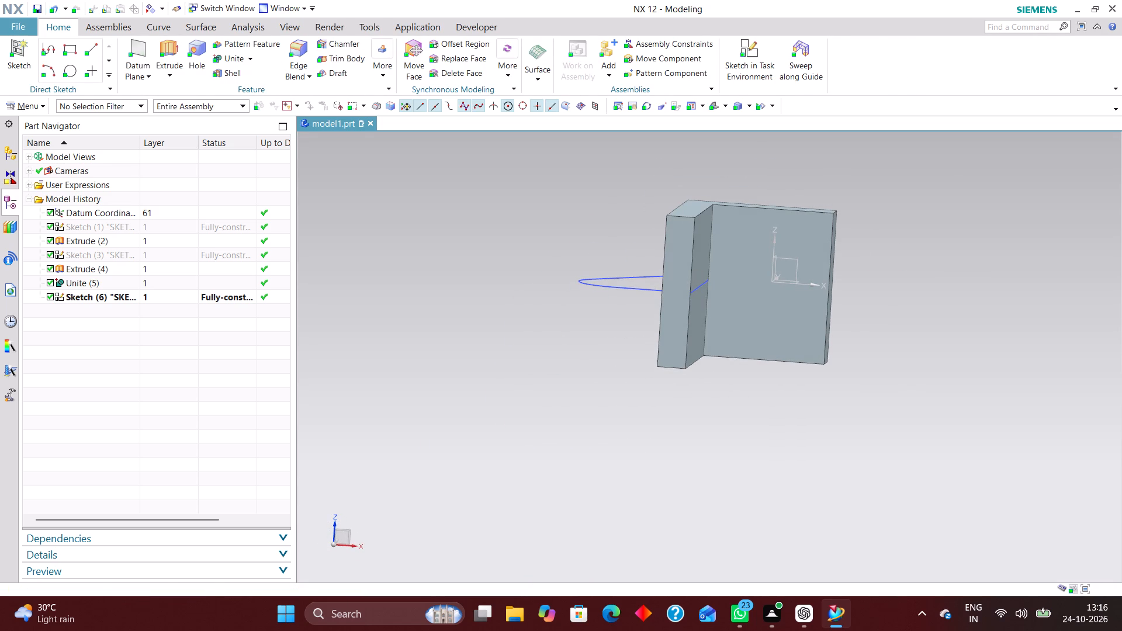
click(166, 47)
click(598, 284)
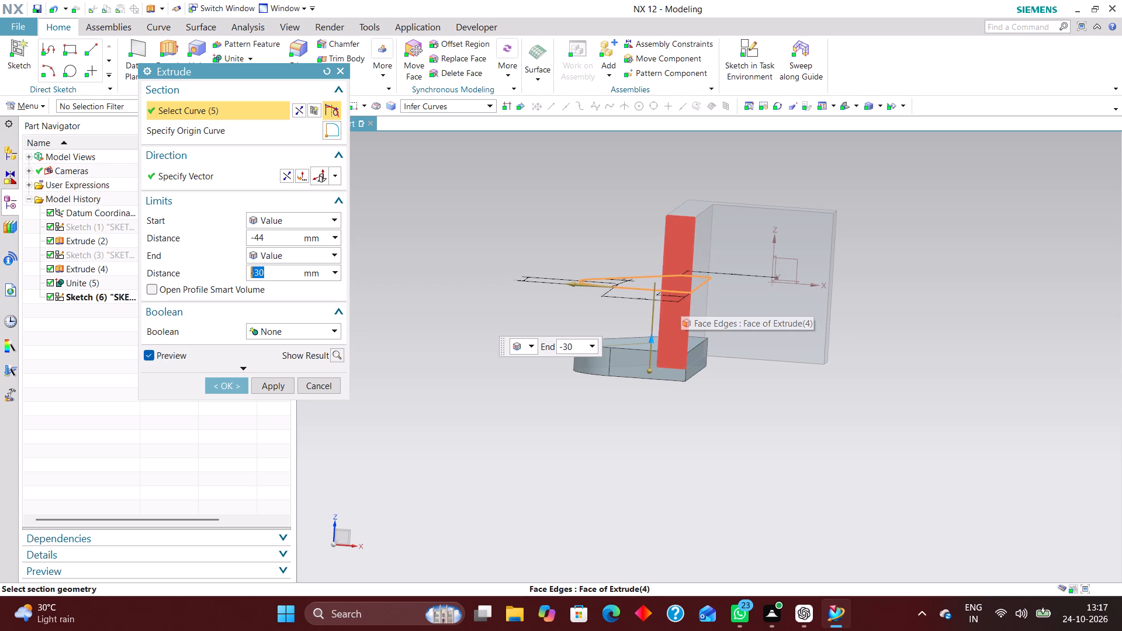
drag(649, 344, 659, 296)
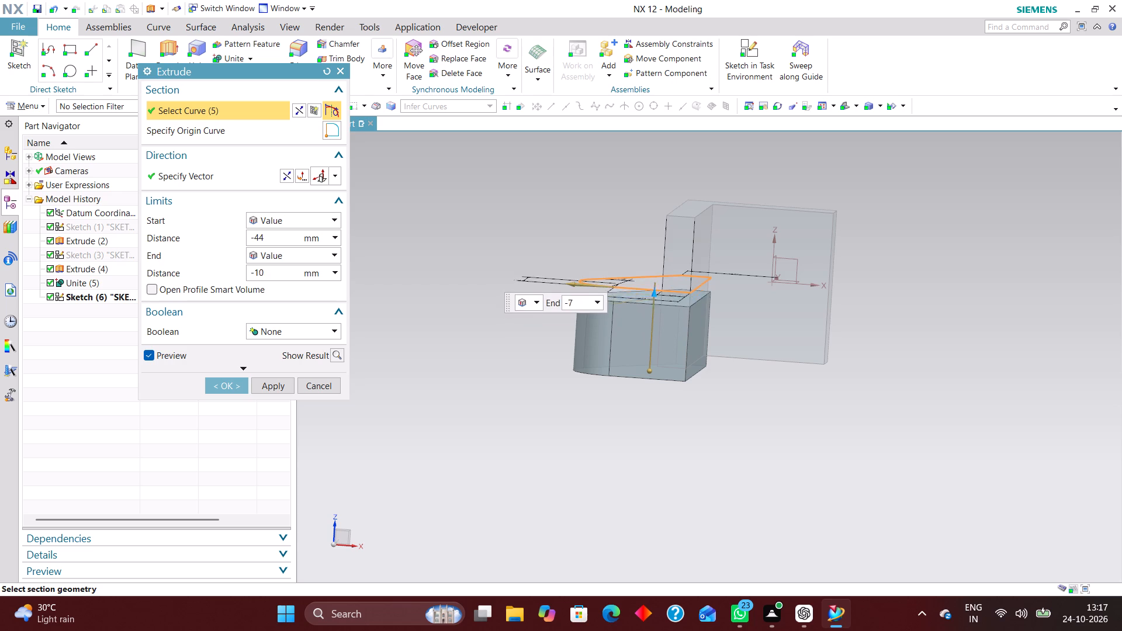
drag(659, 296, 680, 210)
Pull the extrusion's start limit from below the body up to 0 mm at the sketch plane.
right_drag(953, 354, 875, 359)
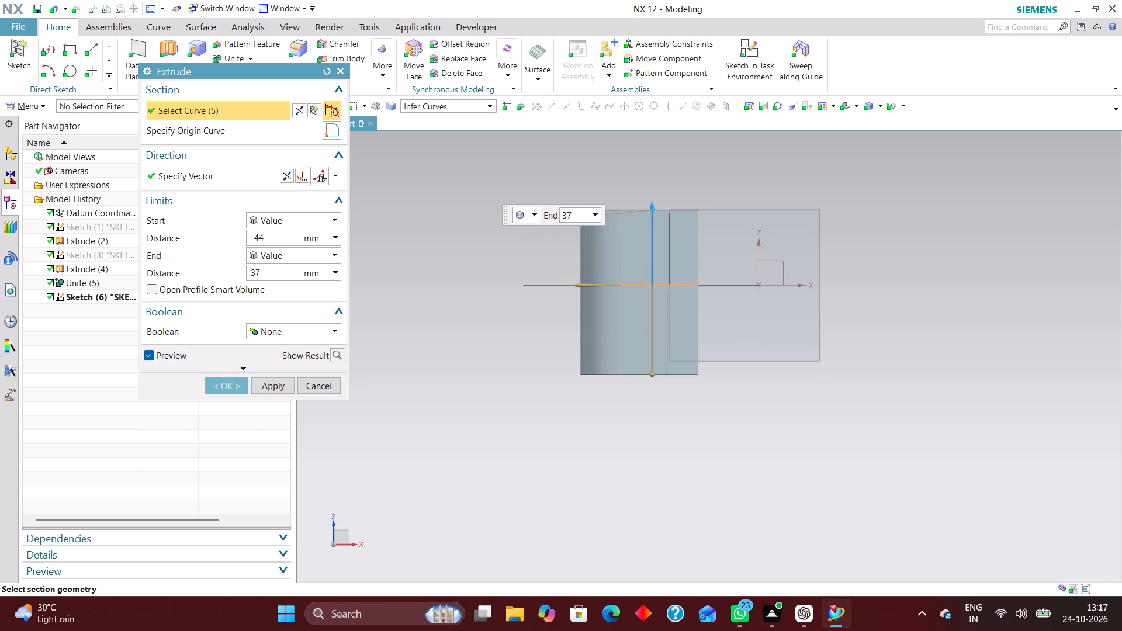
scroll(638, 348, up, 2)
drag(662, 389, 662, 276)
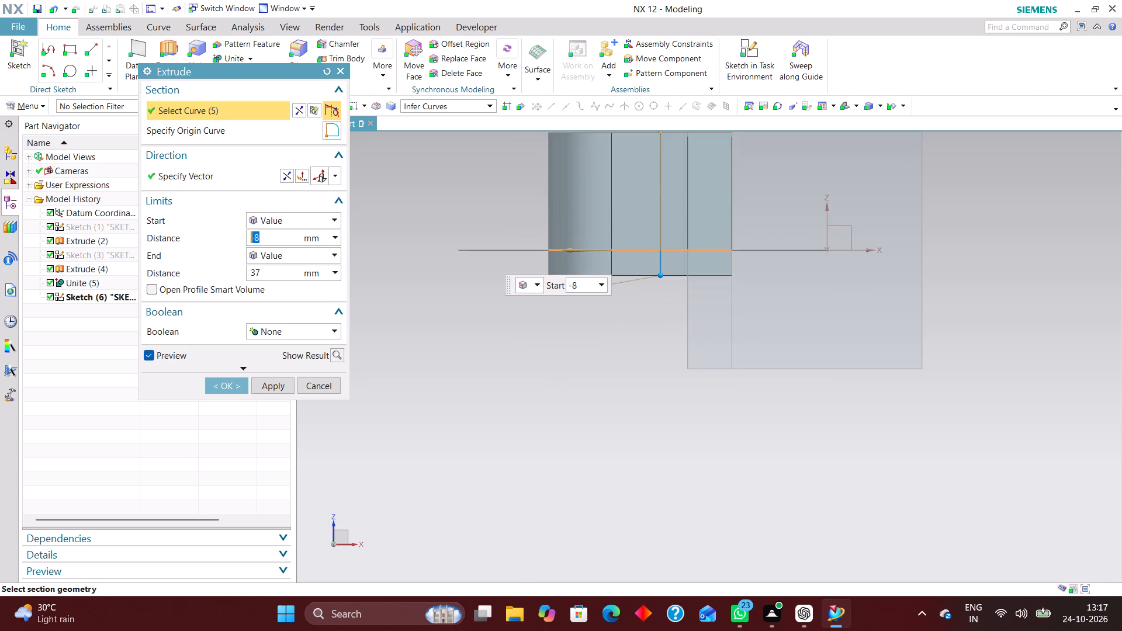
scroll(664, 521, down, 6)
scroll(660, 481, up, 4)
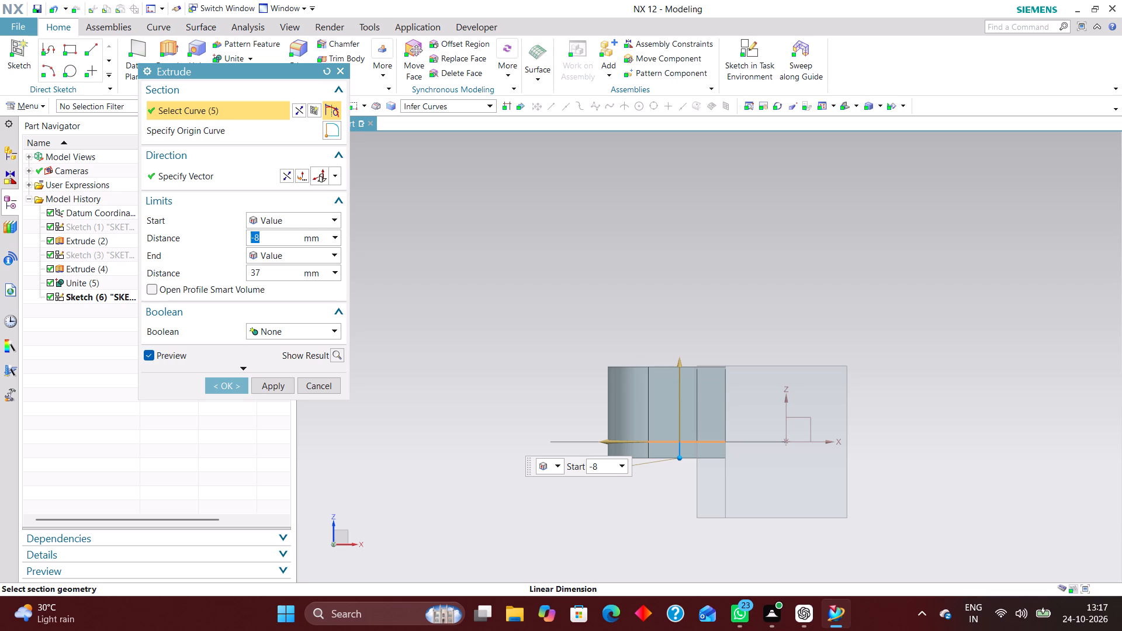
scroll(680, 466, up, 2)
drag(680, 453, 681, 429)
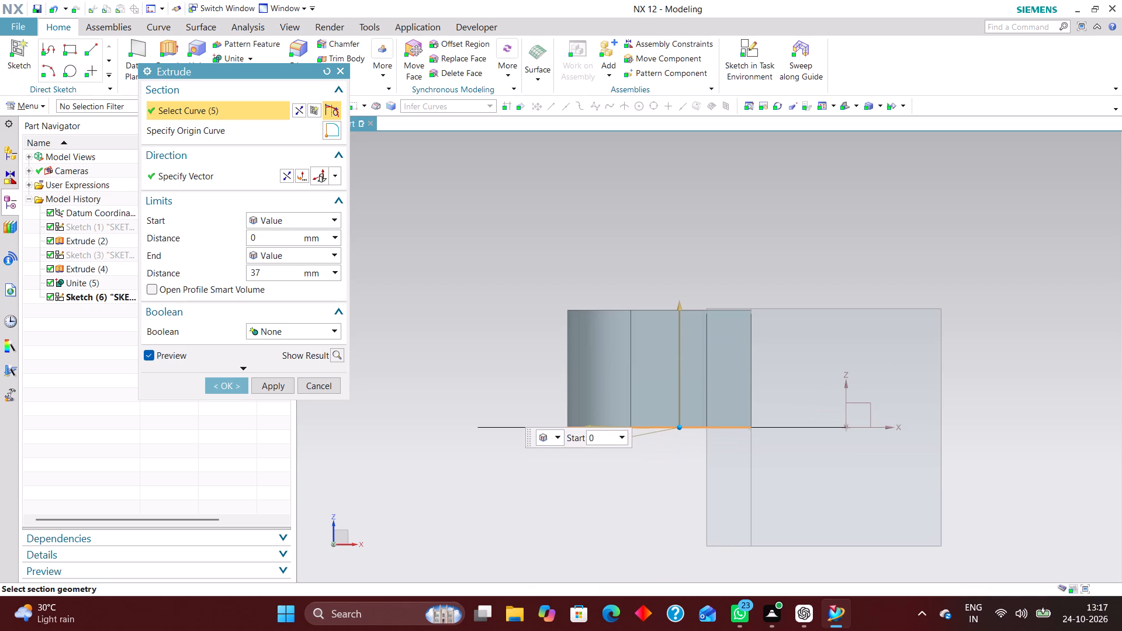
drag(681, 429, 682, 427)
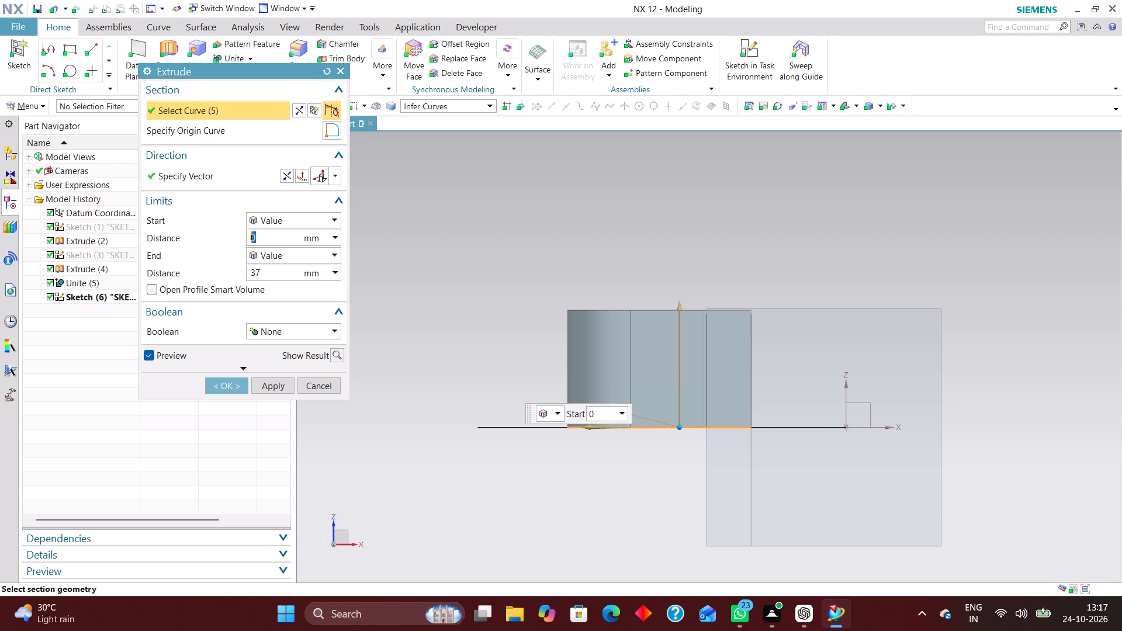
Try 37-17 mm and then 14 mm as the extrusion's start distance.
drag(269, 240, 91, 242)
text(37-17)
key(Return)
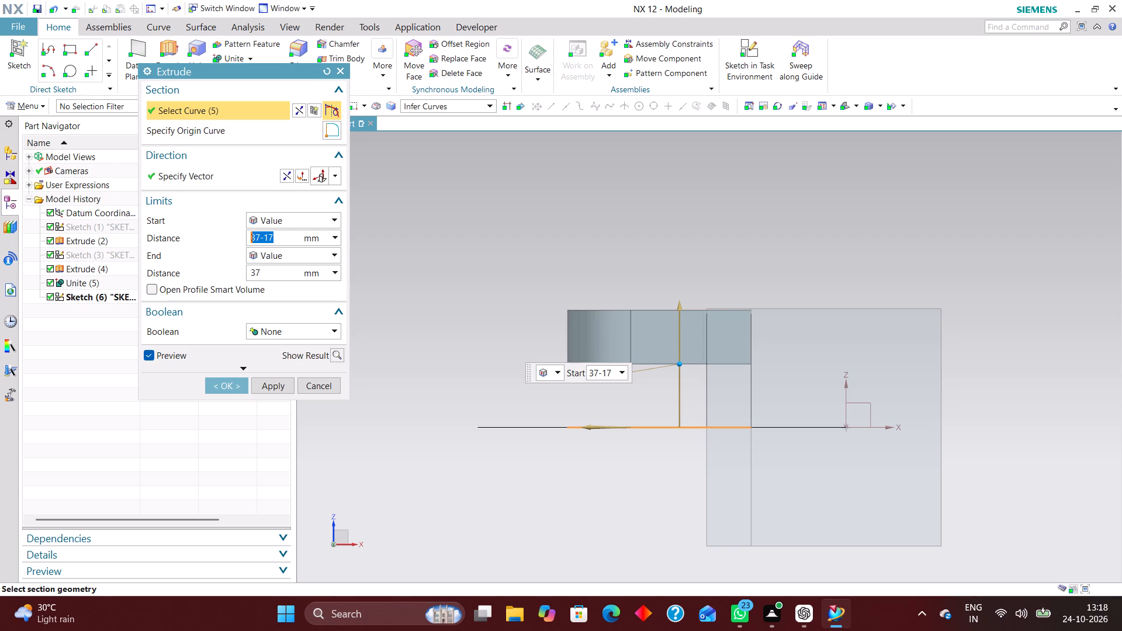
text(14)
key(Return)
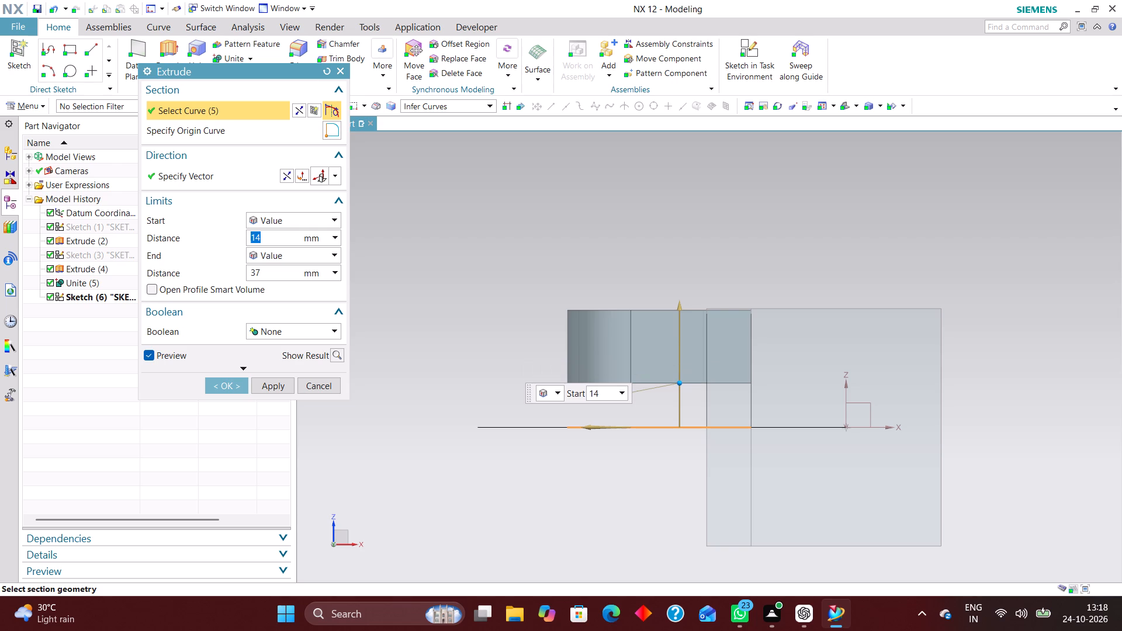
Set the extrusion's start distance to 37-14 mm and create the flange.
text(37-)
text(14)
key(Return)
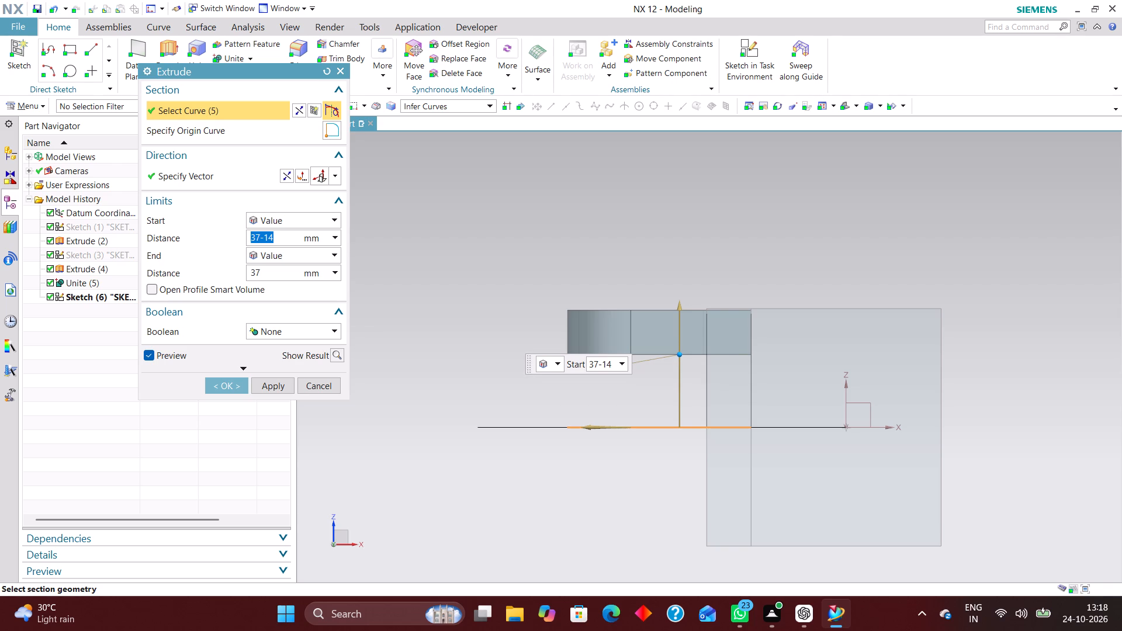
click(234, 389)
Examine from several angles and from the front how the flange's top face aligns with the L-shaped body's top.
middle_drag(825, 254, 824, 280)
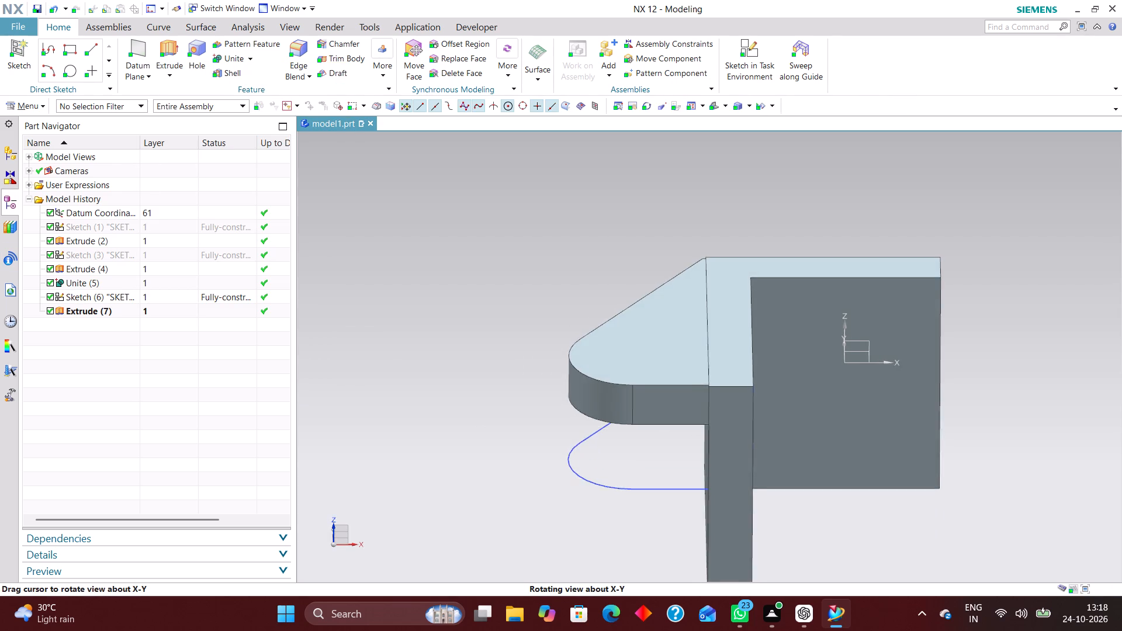
middle_drag(824, 280, 840, 246)
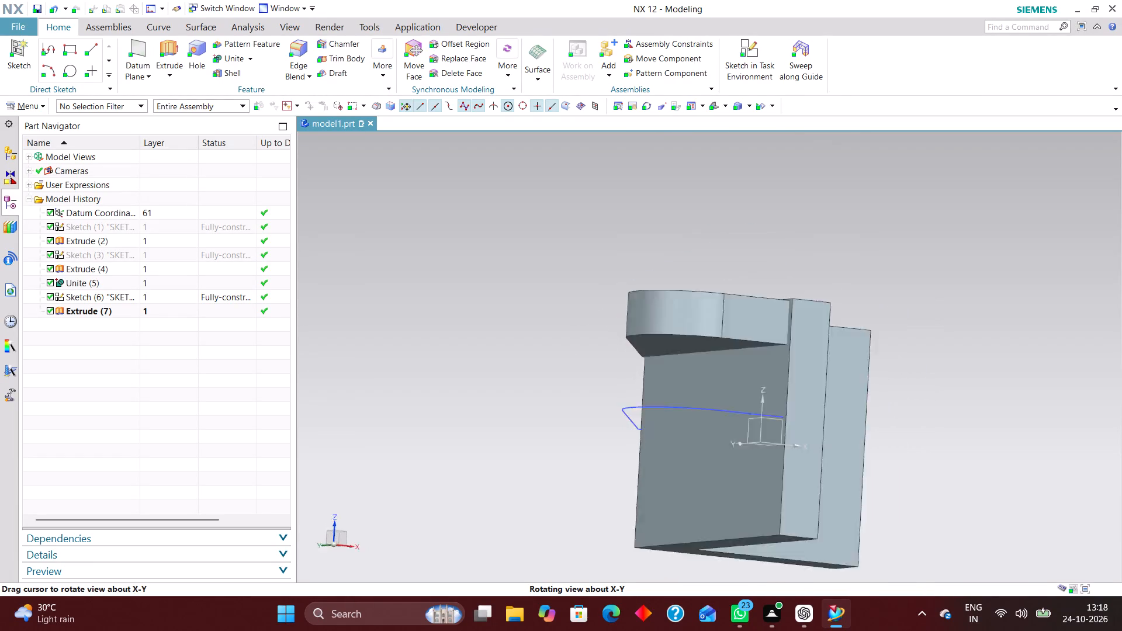
middle_drag(840, 246, 824, 268)
right_drag(922, 235, 888, 234)
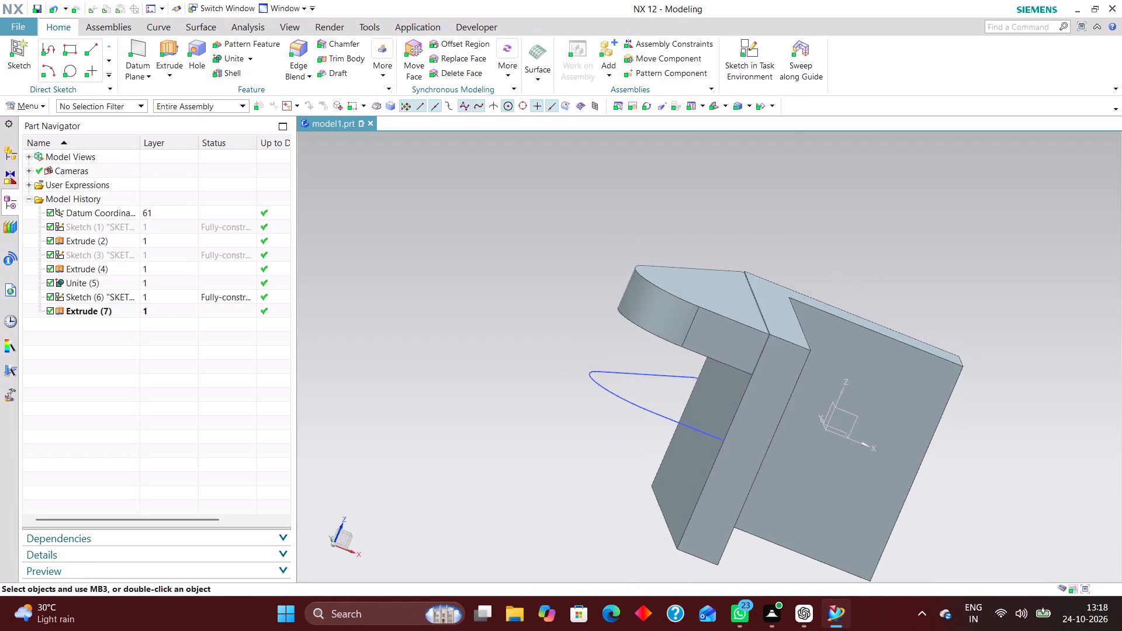
right_drag(888, 234, 850, 234)
scroll(707, 310, up, 7)
scroll(732, 225, down, 5)
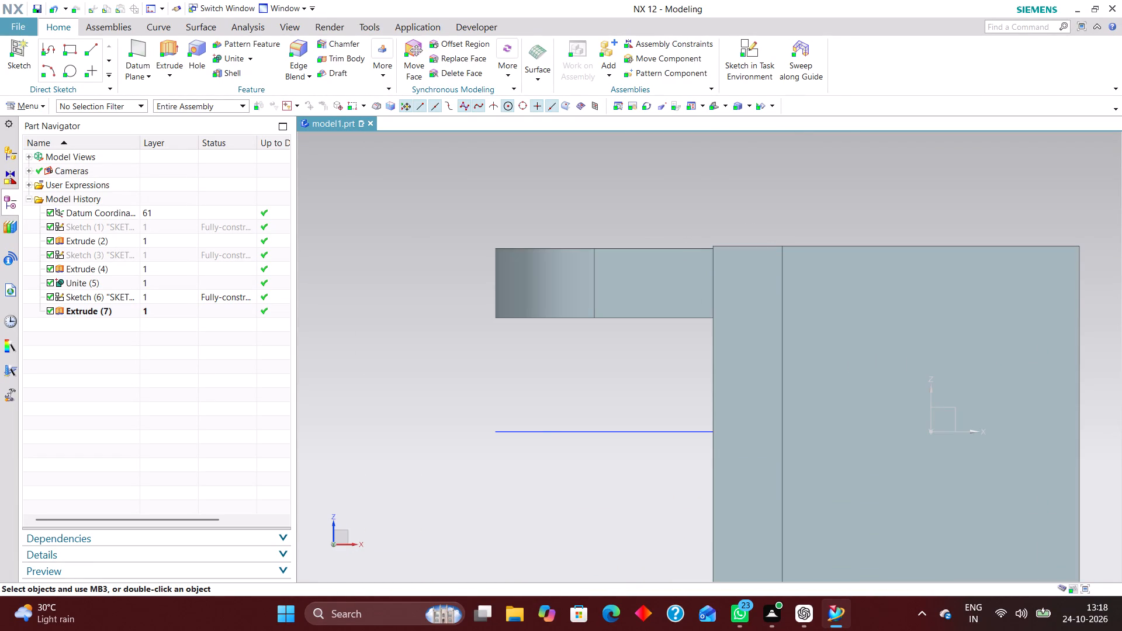
middle_click(795, 202)
right_drag(867, 200, 799, 204)
Edit the flange extrusion so it starts at 23.5 mm and ends at 37.5 mm, level with the body's top edge.
double_click(621, 280)
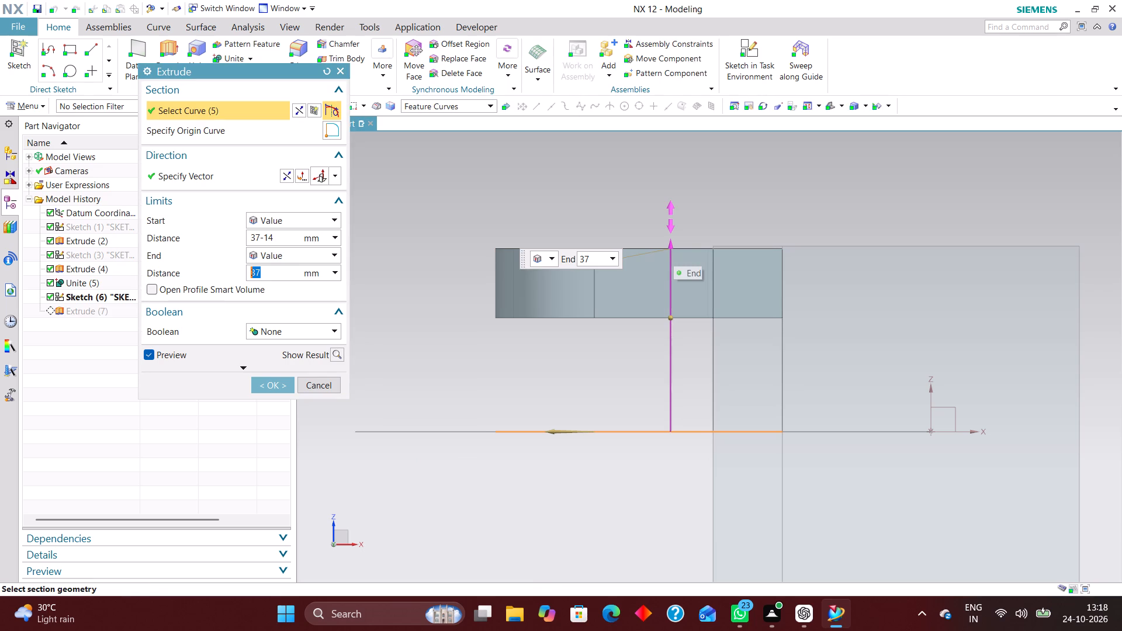
scroll(673, 251, up, 3)
drag(668, 244, 669, 238)
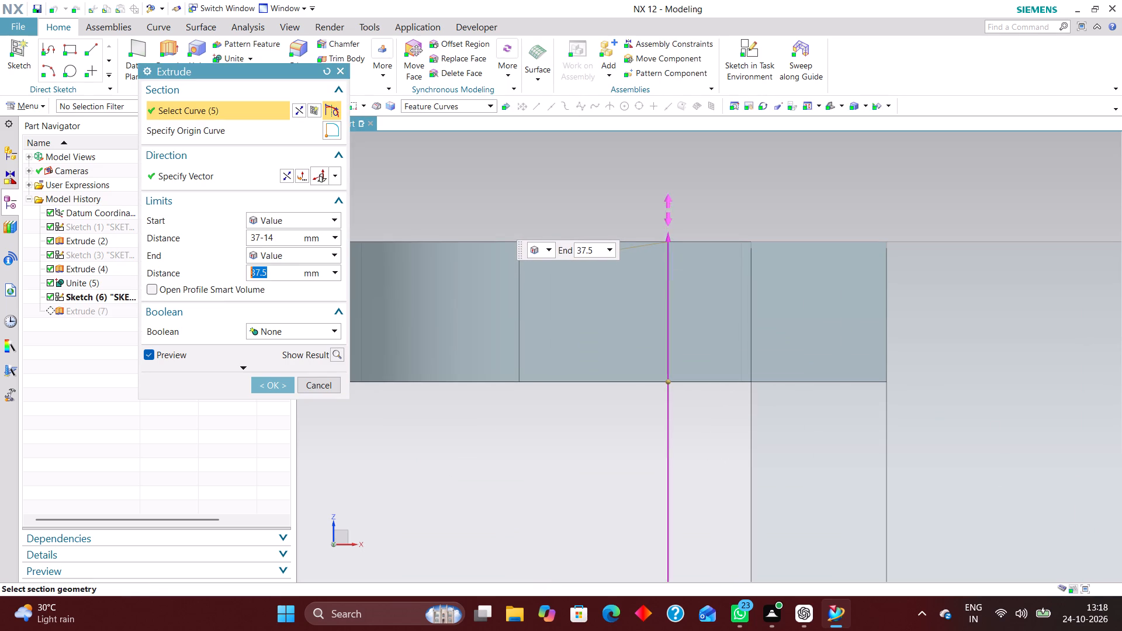
drag(669, 381, 669, 379)
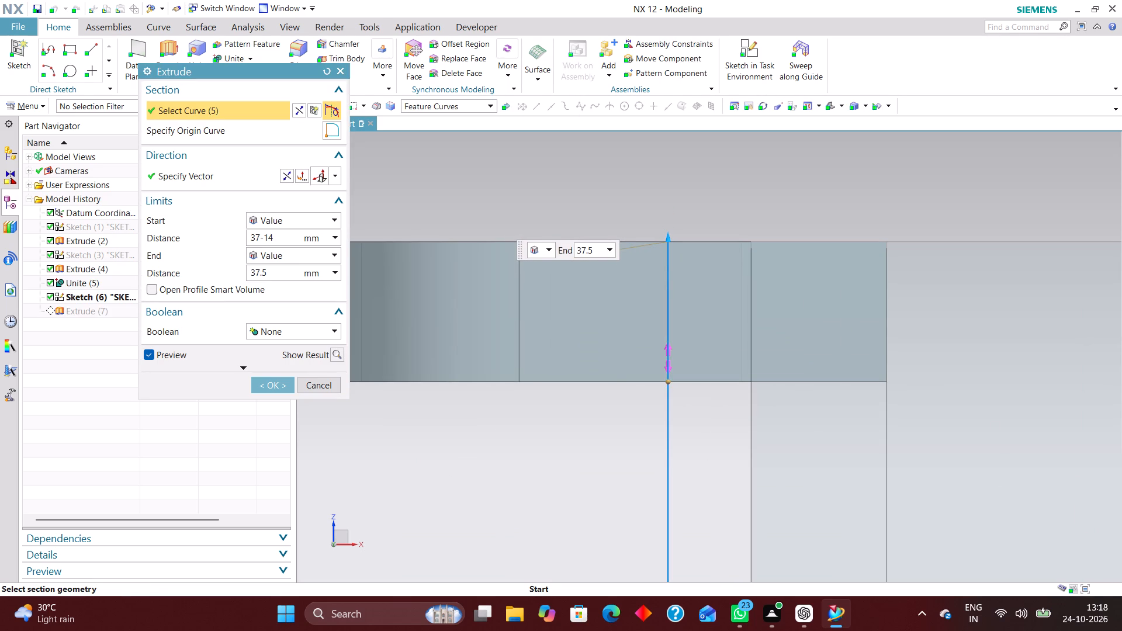
drag(669, 379, 670, 374)
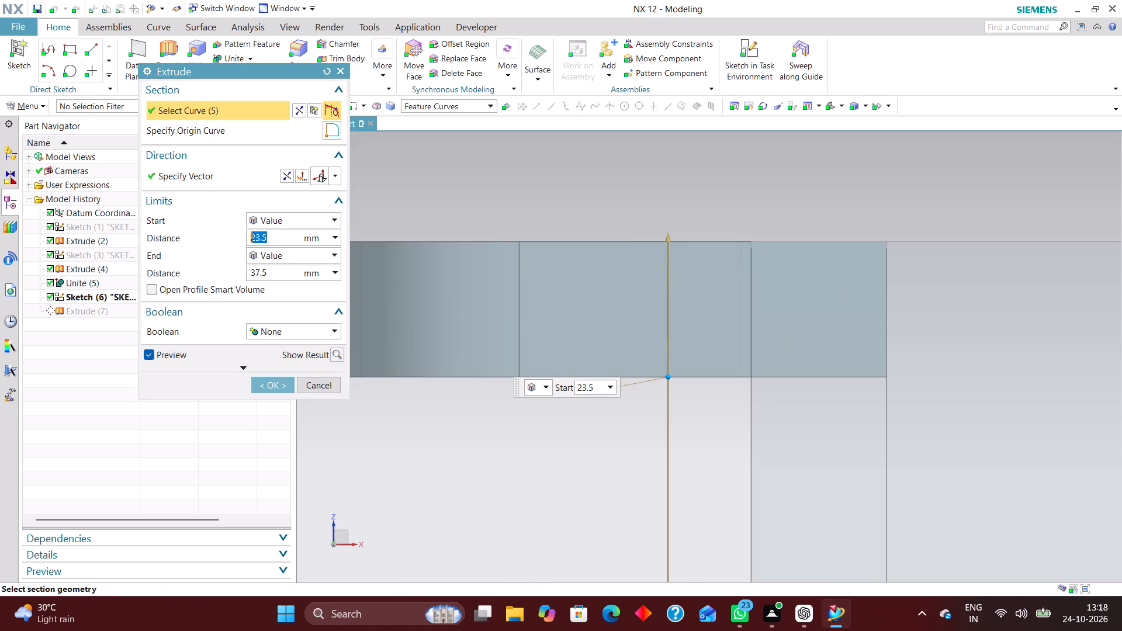
click(299, 274)
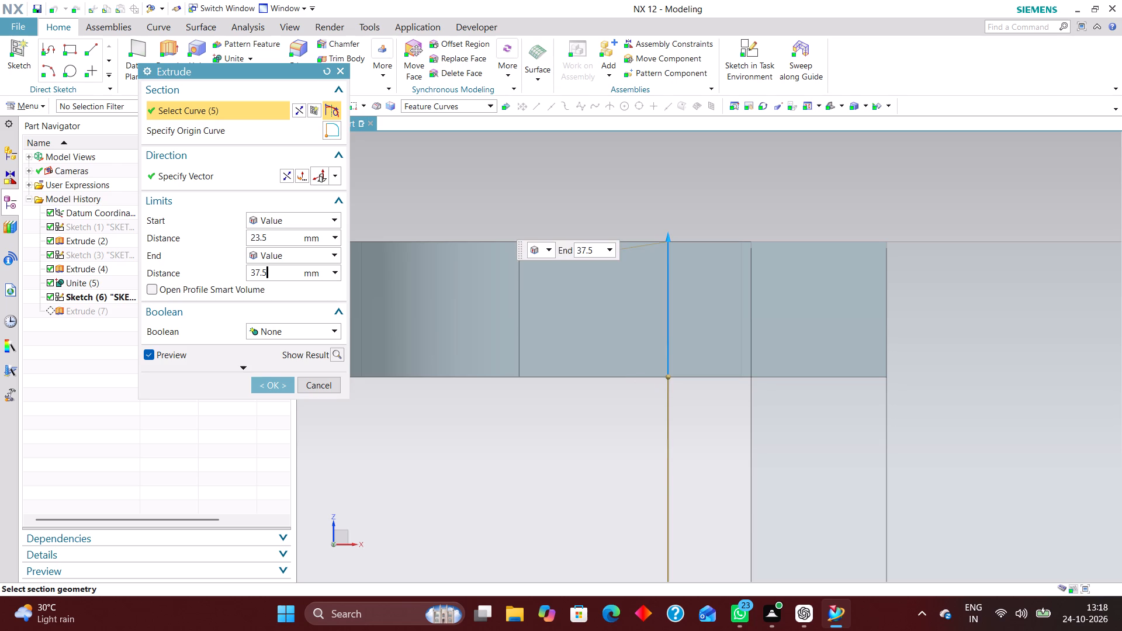
scroll(744, 238, down, 4)
middle_drag(868, 216, 875, 216)
middle_click(874, 218)
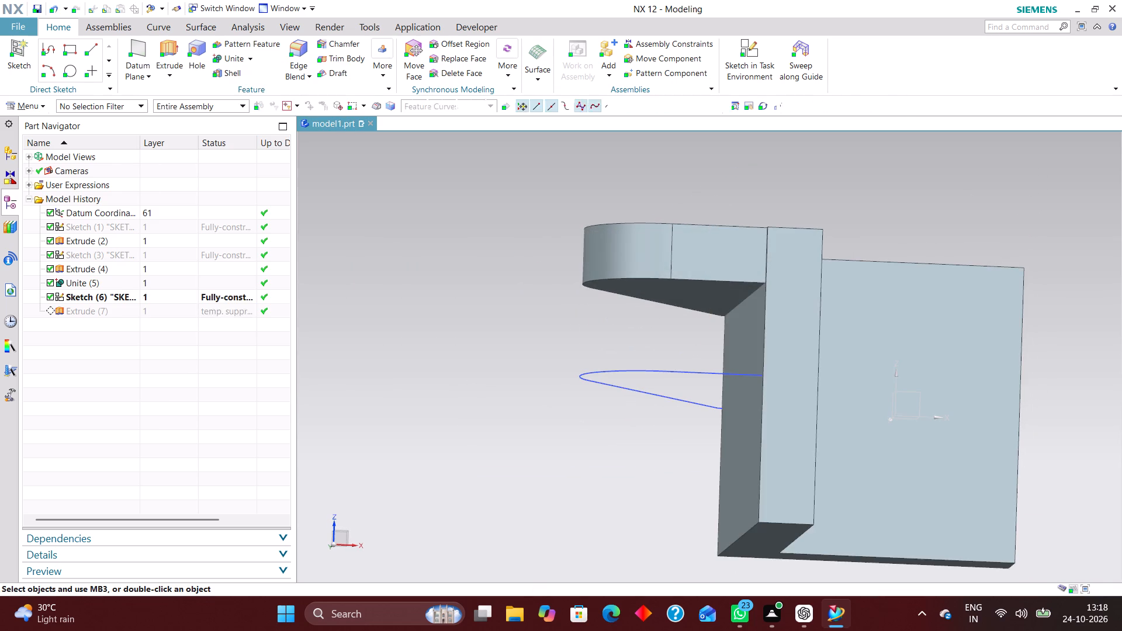
Unite the flange as target with the L-shaped body as tool.
right_drag(919, 210, 840, 215)
scroll(735, 259, up, 1)
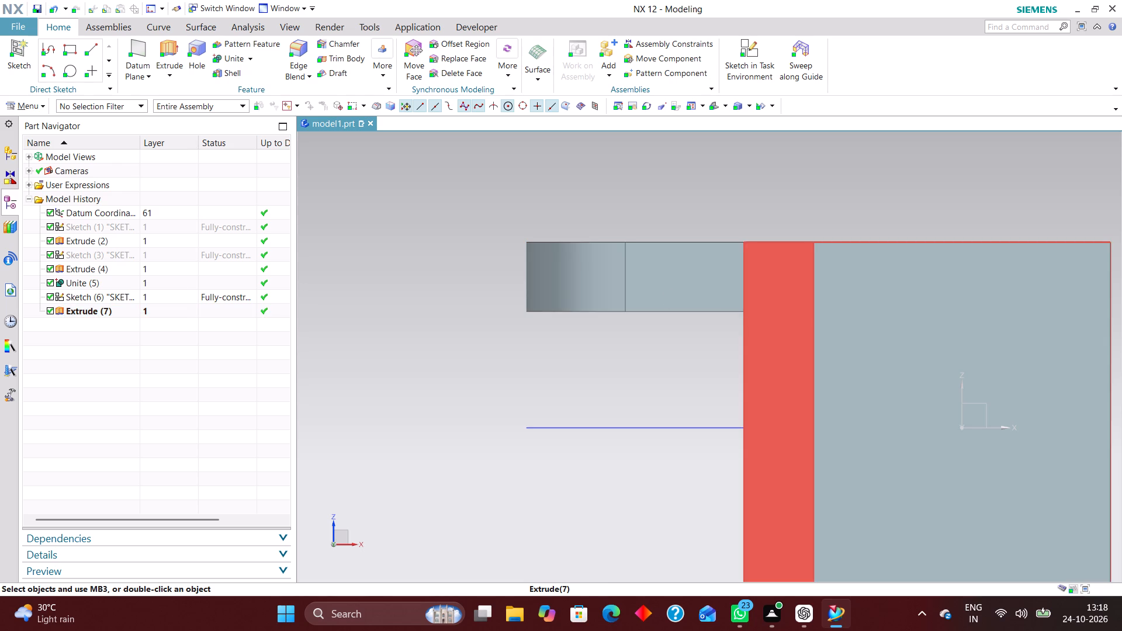
middle_drag(823, 197, 818, 227)
scroll(818, 219, up, 1)
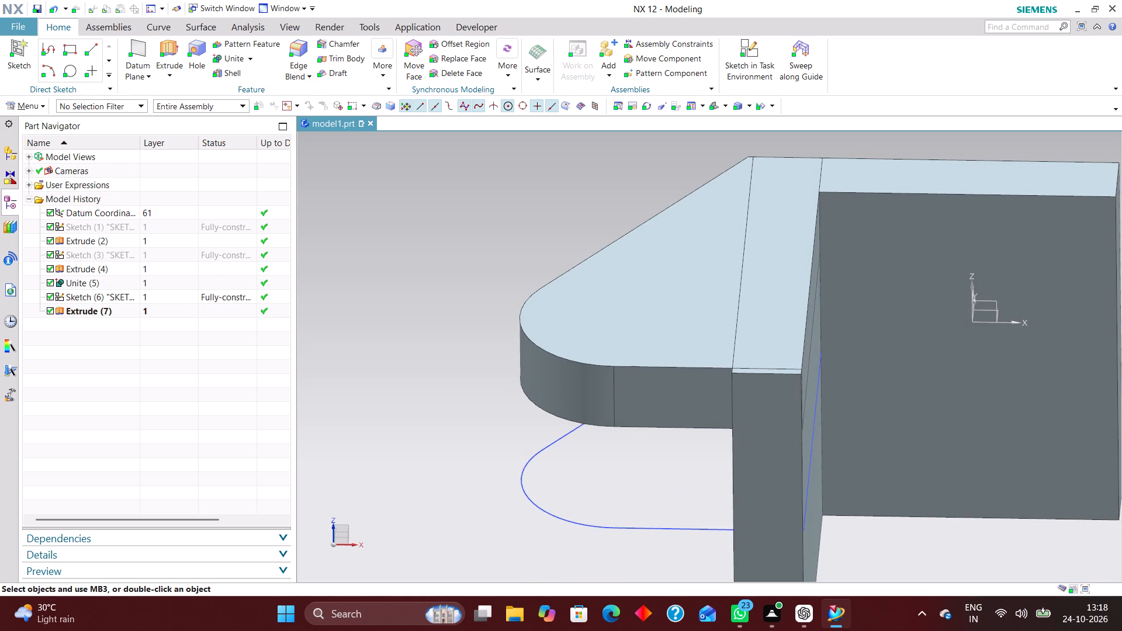
click(224, 59)
click(630, 274)
click(773, 474)
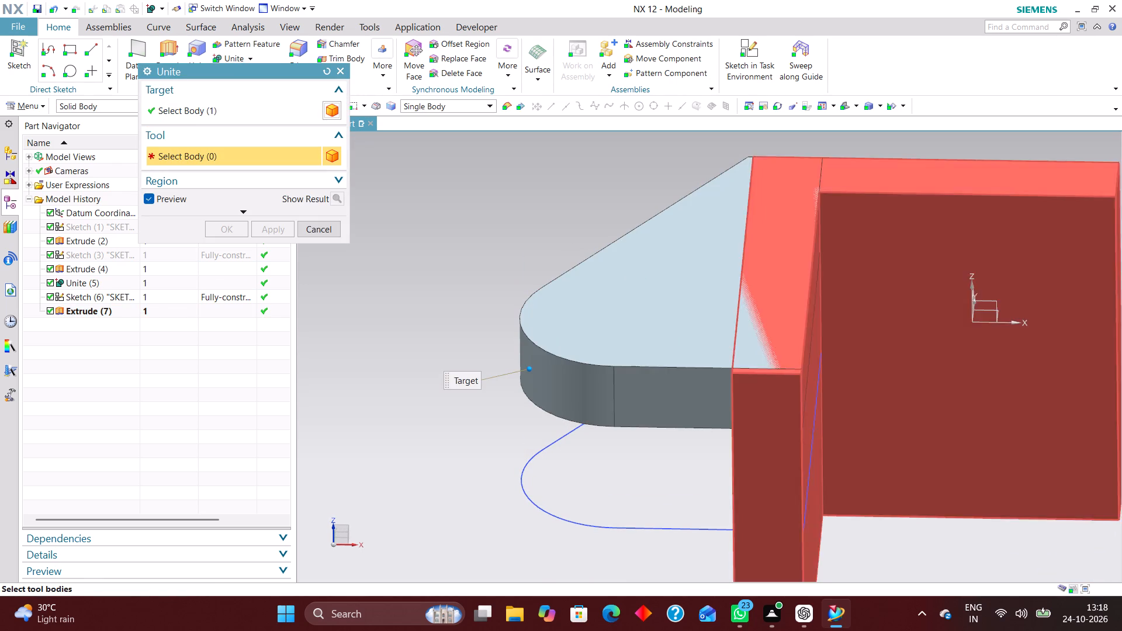
click(228, 227)
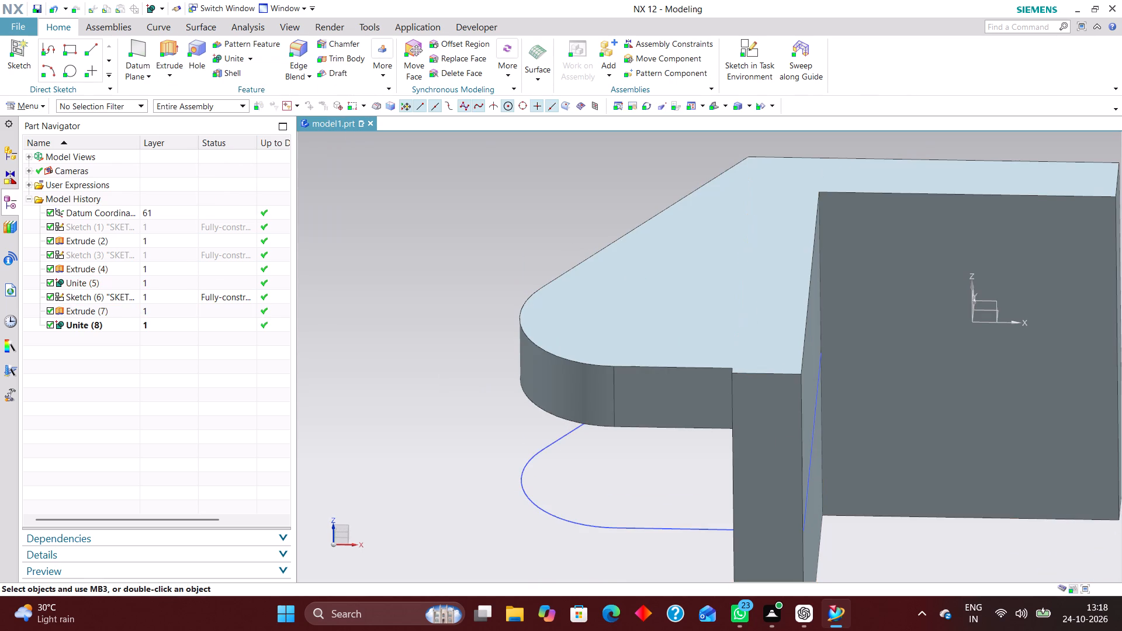
Hide the flange's profile sketch, Sketch (6), that remains below the flange.
scroll(512, 240, down, 3)
middle_drag(903, 227, 902, 281)
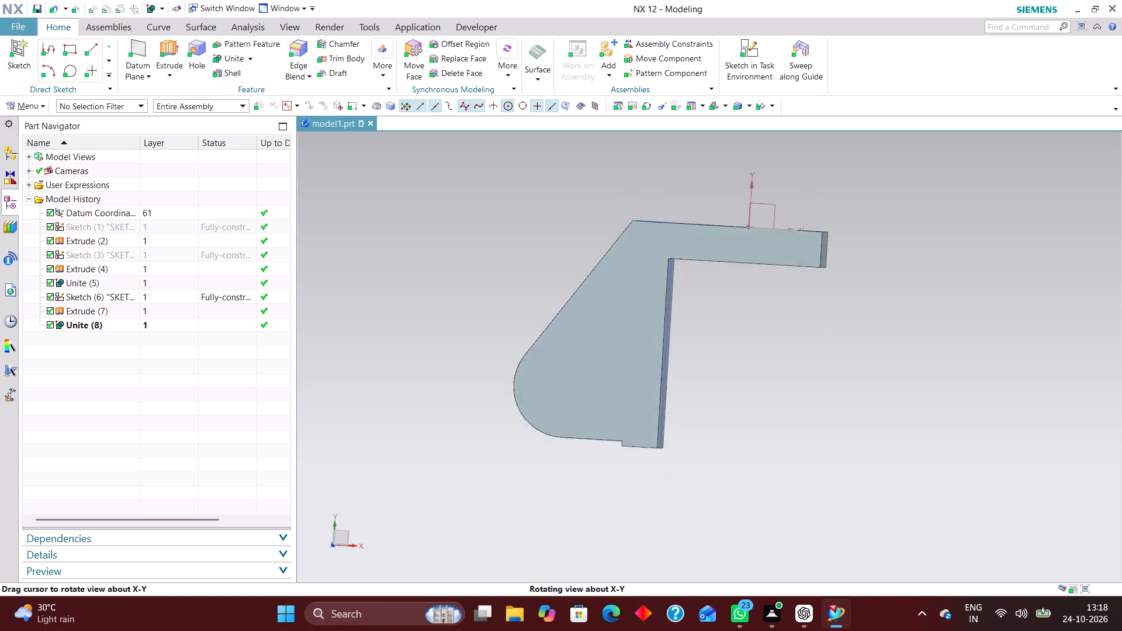
middle_drag(902, 281, 965, 262)
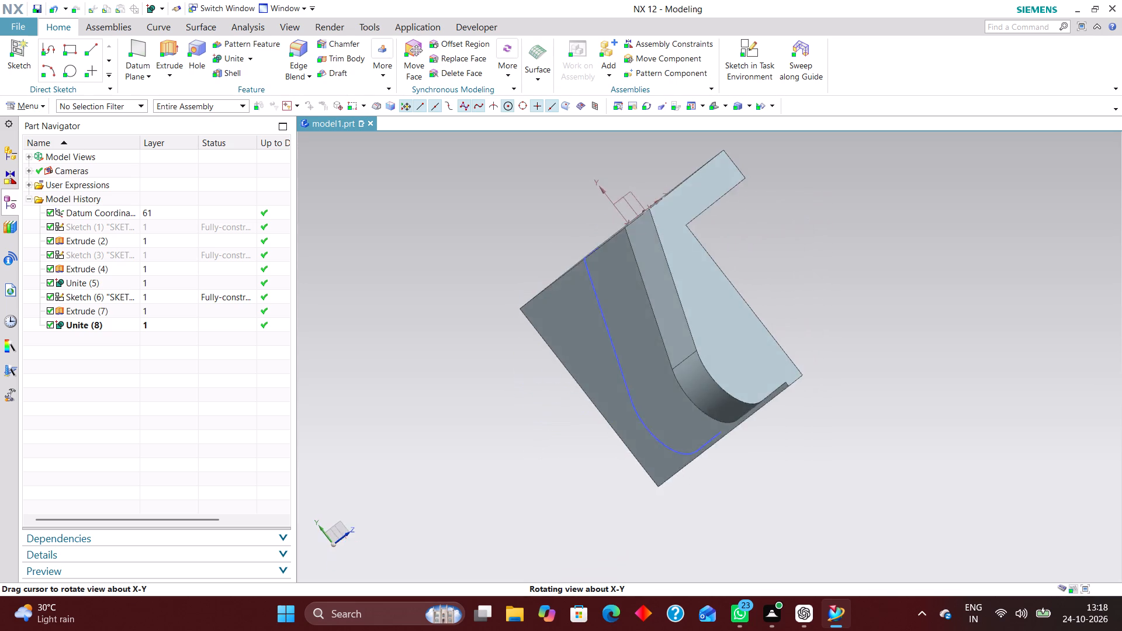
middle_drag(965, 262, 894, 216)
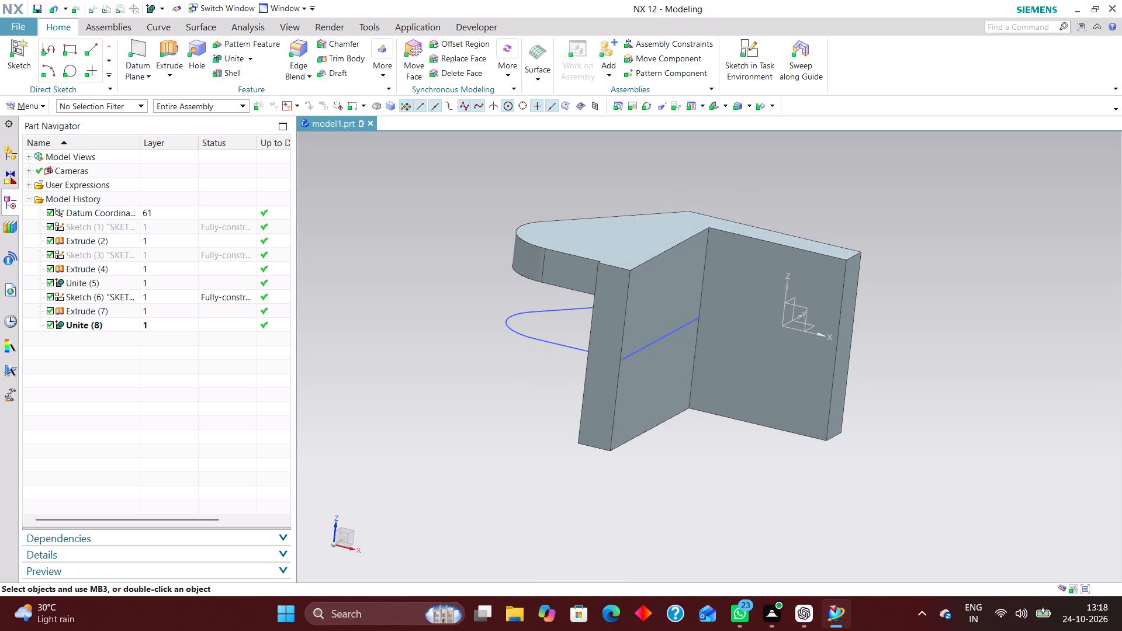
right_drag(534, 307, 525, 324)
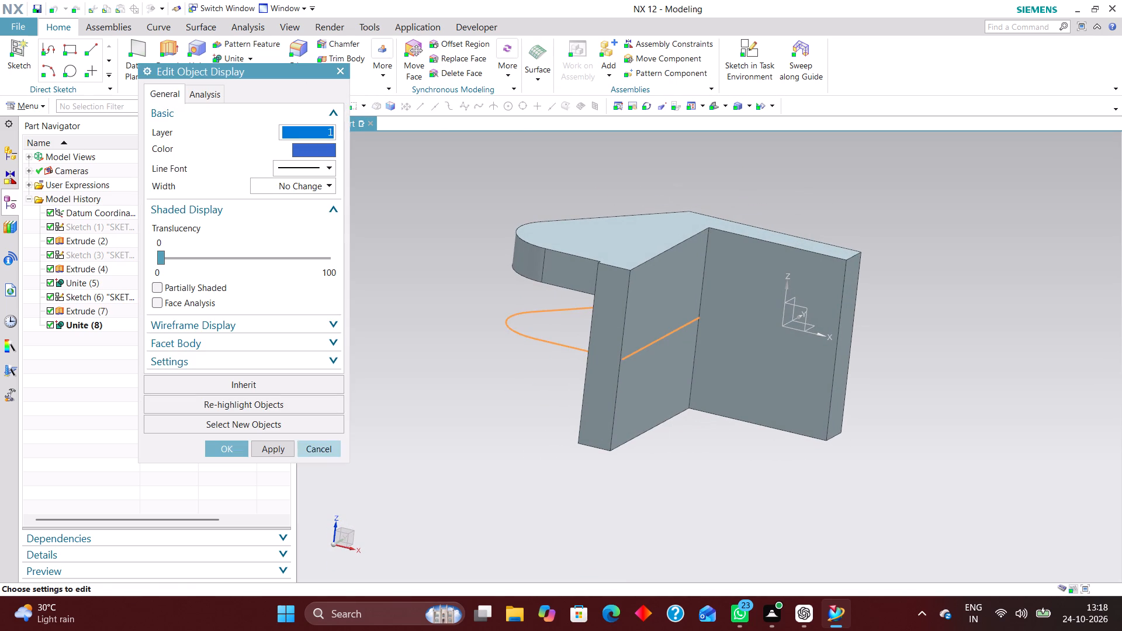
click(320, 444)
right_drag(511, 313, 511, 363)
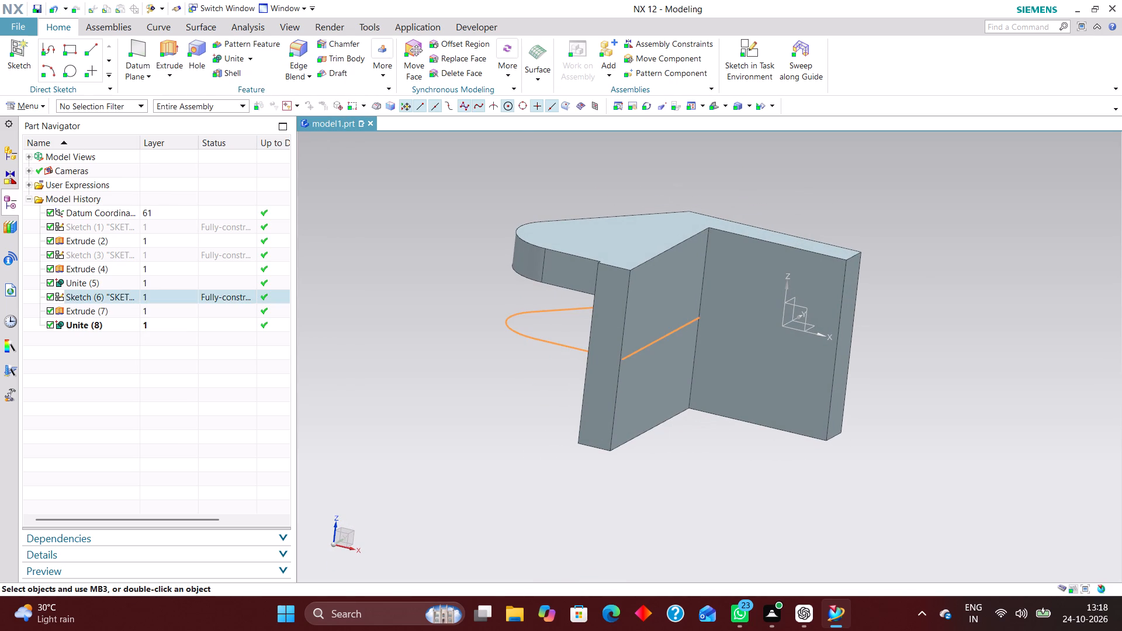
Edit Sketch (3) with rollback, set the rectangle's horizontal dimension p5 to 88 mm, and finish the sketch.
scroll(591, 293, up, 1)
middle_drag(509, 292, 527, 308)
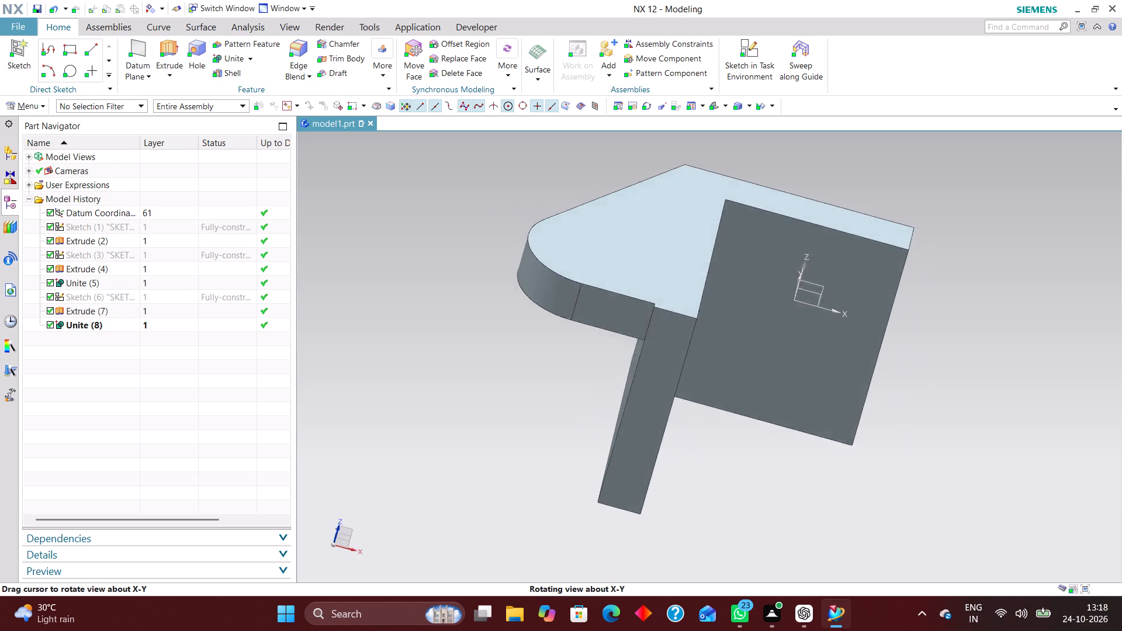
middle_drag(527, 308, 520, 331)
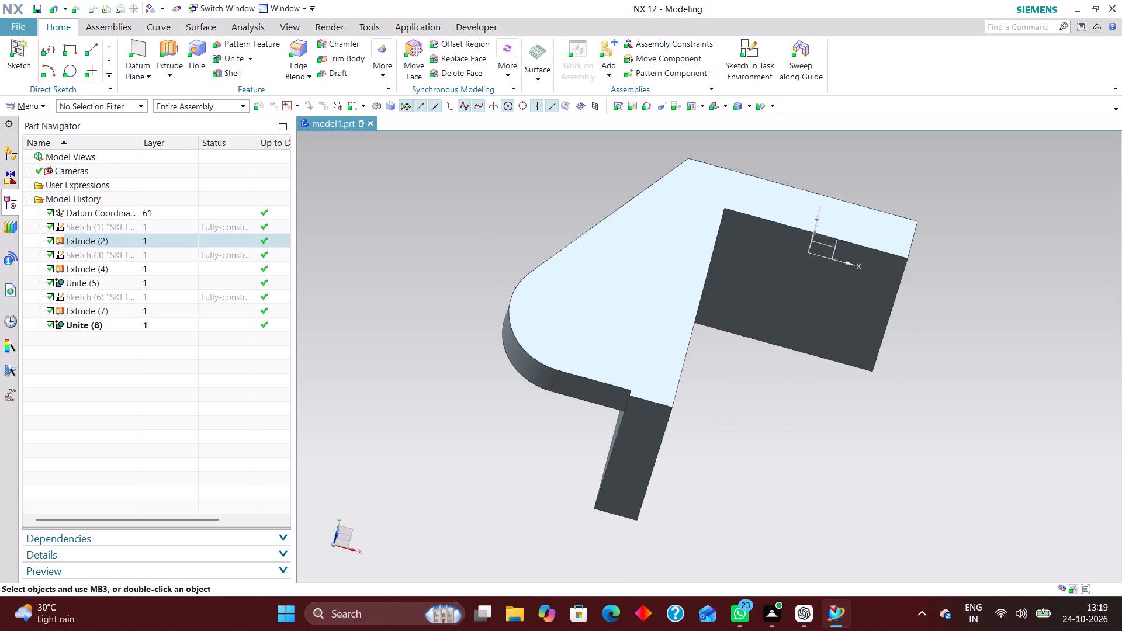
middle_drag(763, 520, 770, 500)
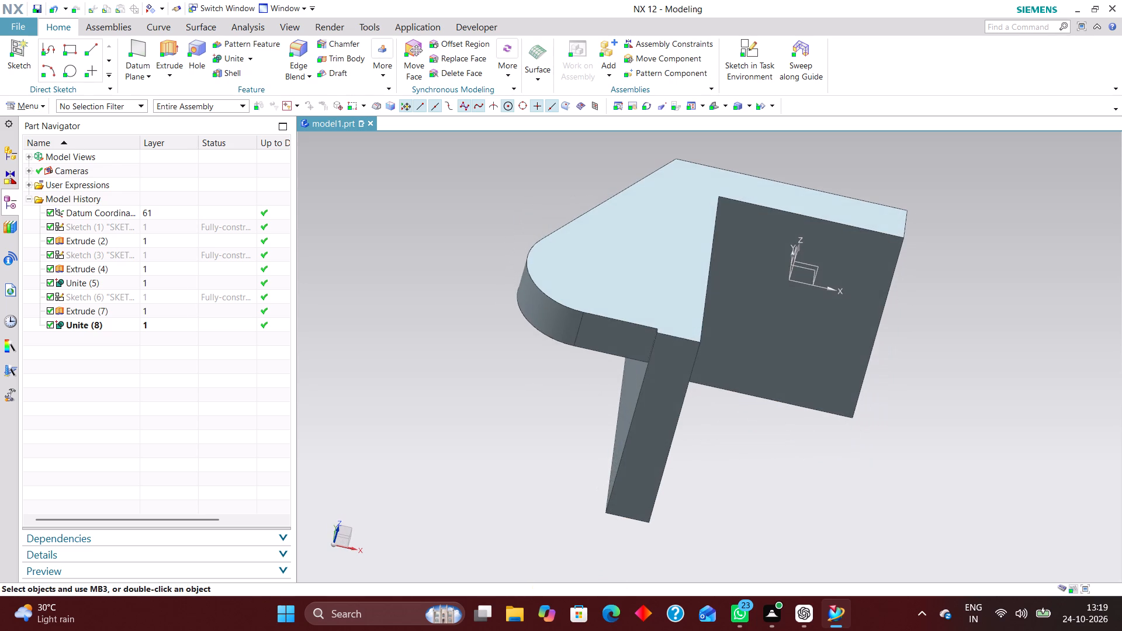
click(132, 269)
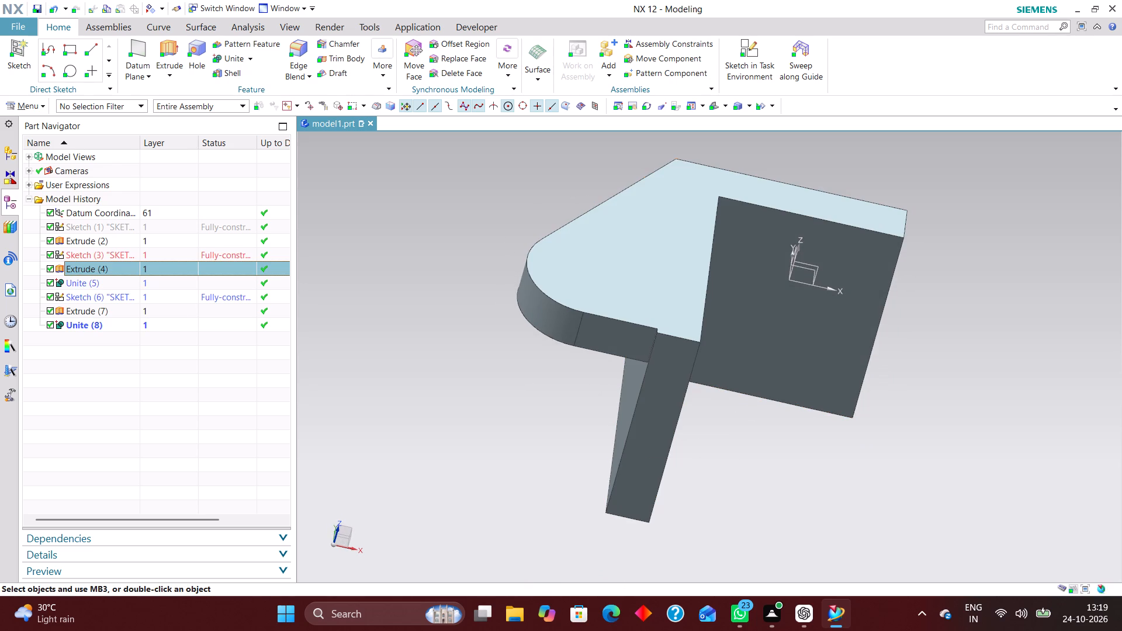
click(146, 255)
right_click(148, 255)
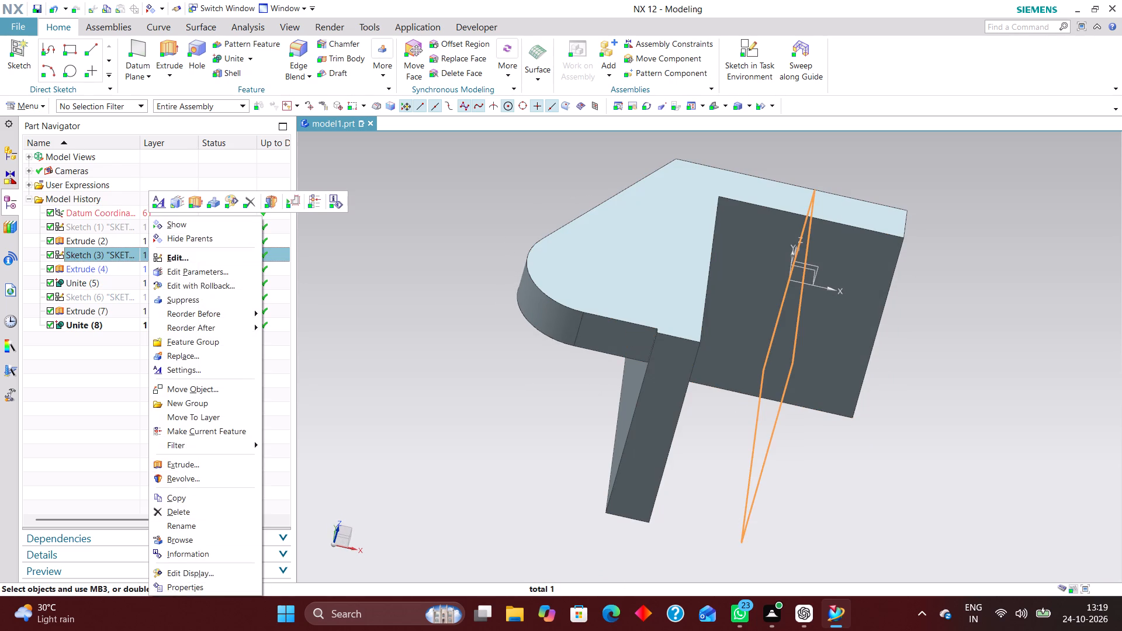
click(200, 283)
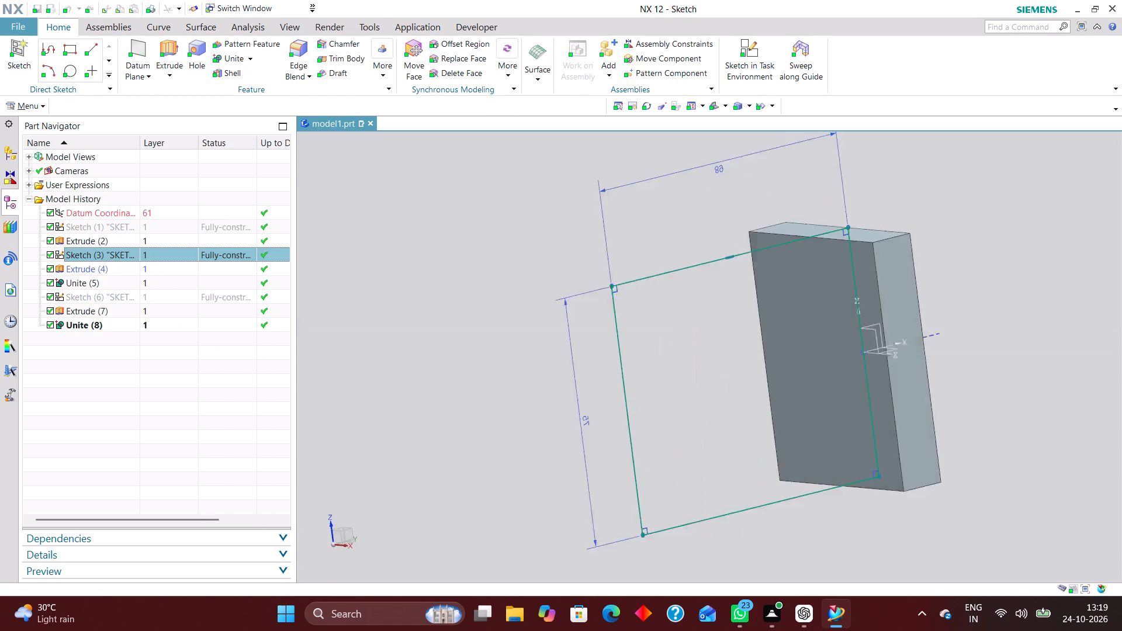
double_click(746, 172)
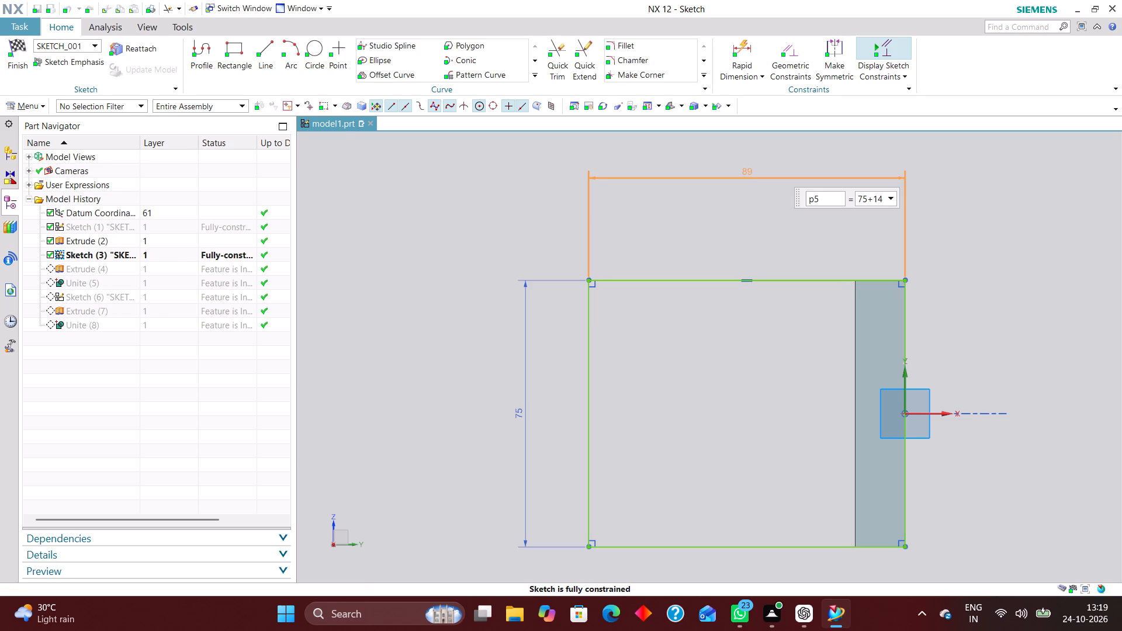
text(88)
key(Return)
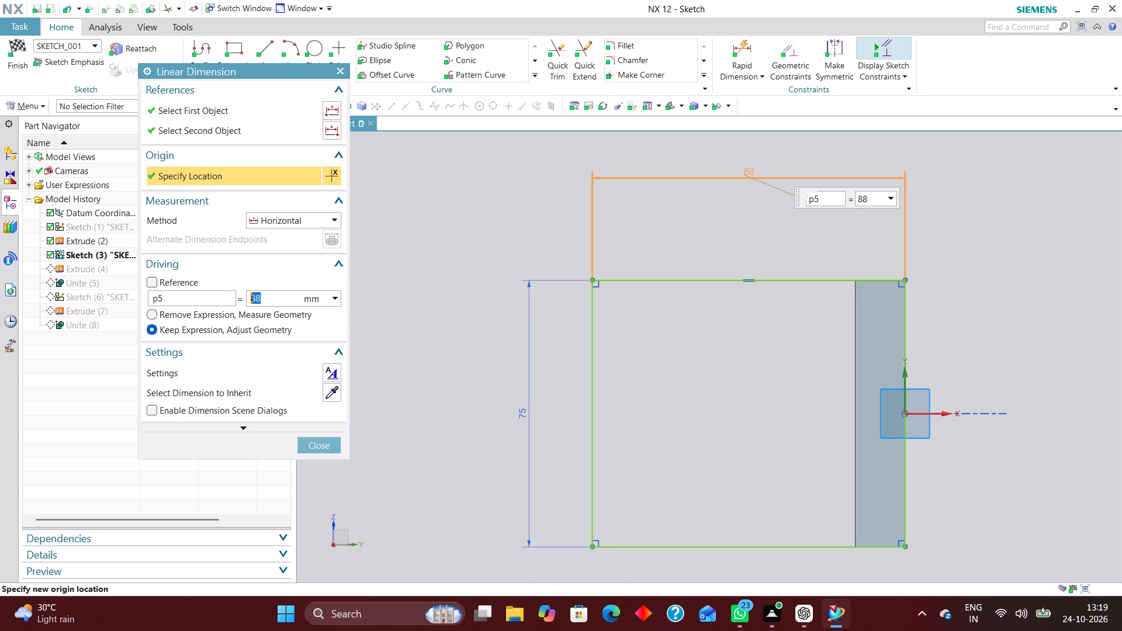
click(330, 439)
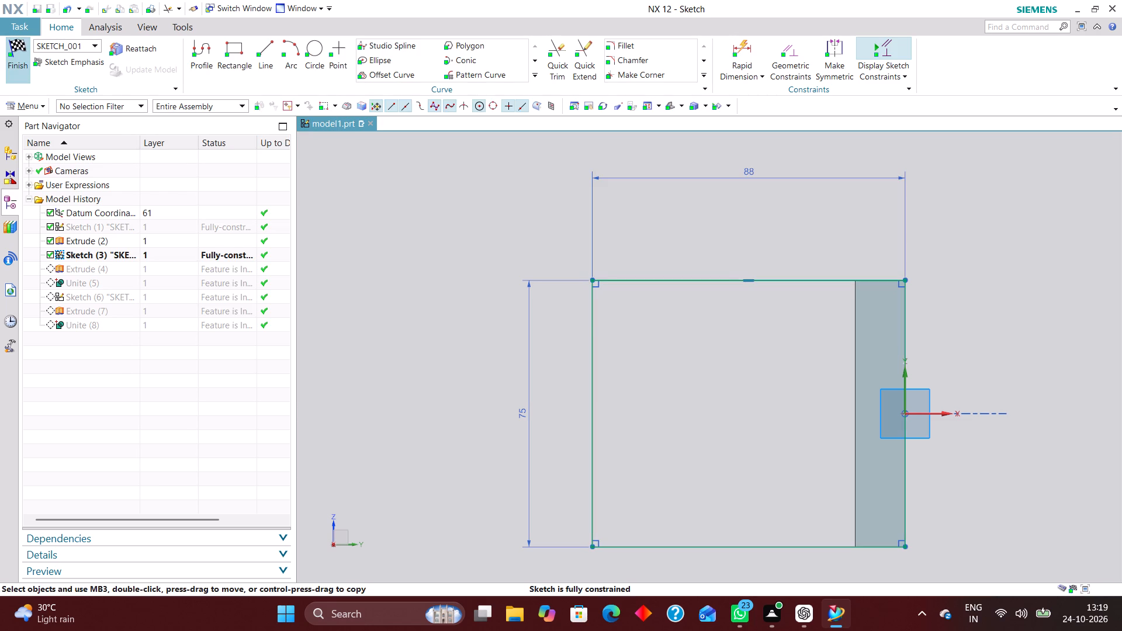
click(22, 45)
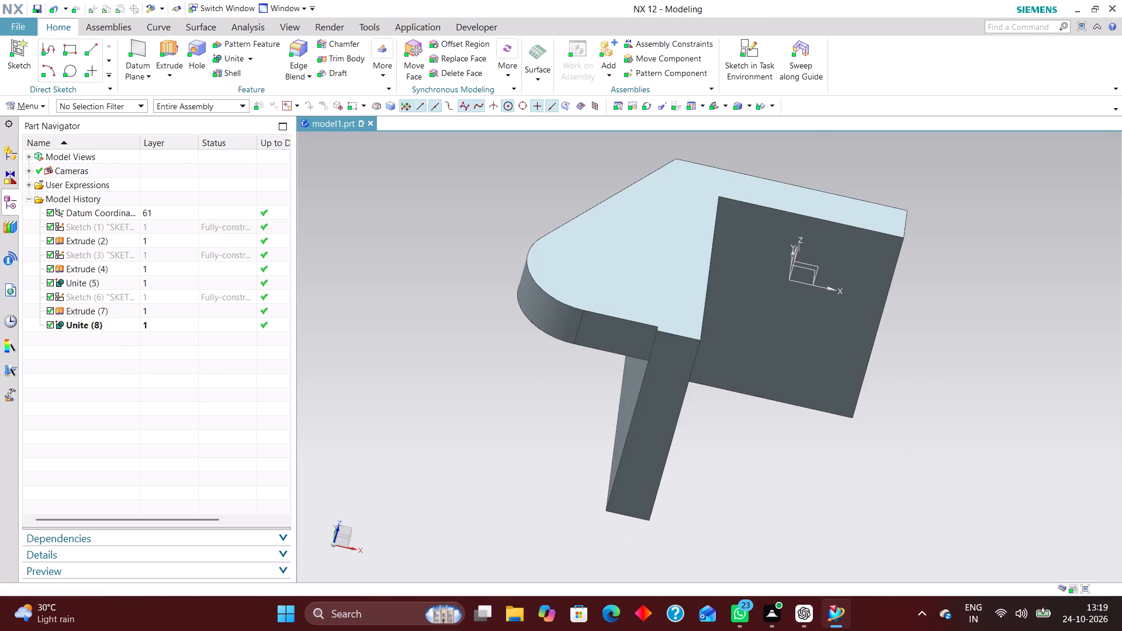
Measure the distance from the flange-side wall's narrow end face to the inner face of the adjoining wall.
scroll(684, 380, up, 1)
middle_drag(743, 452, 707, 430)
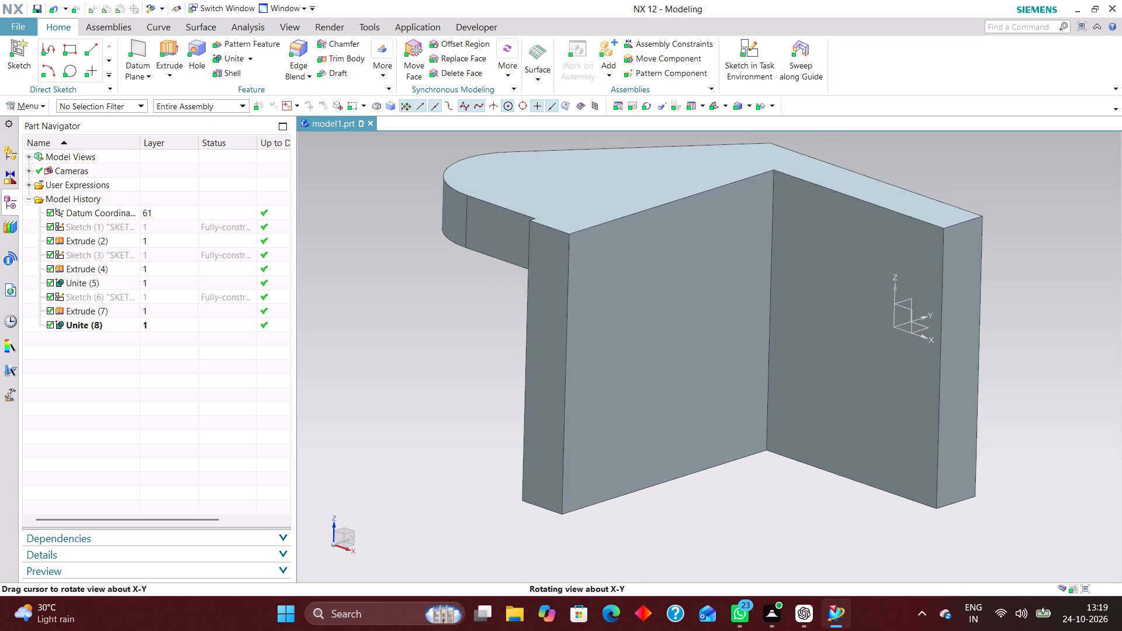
click(250, 23)
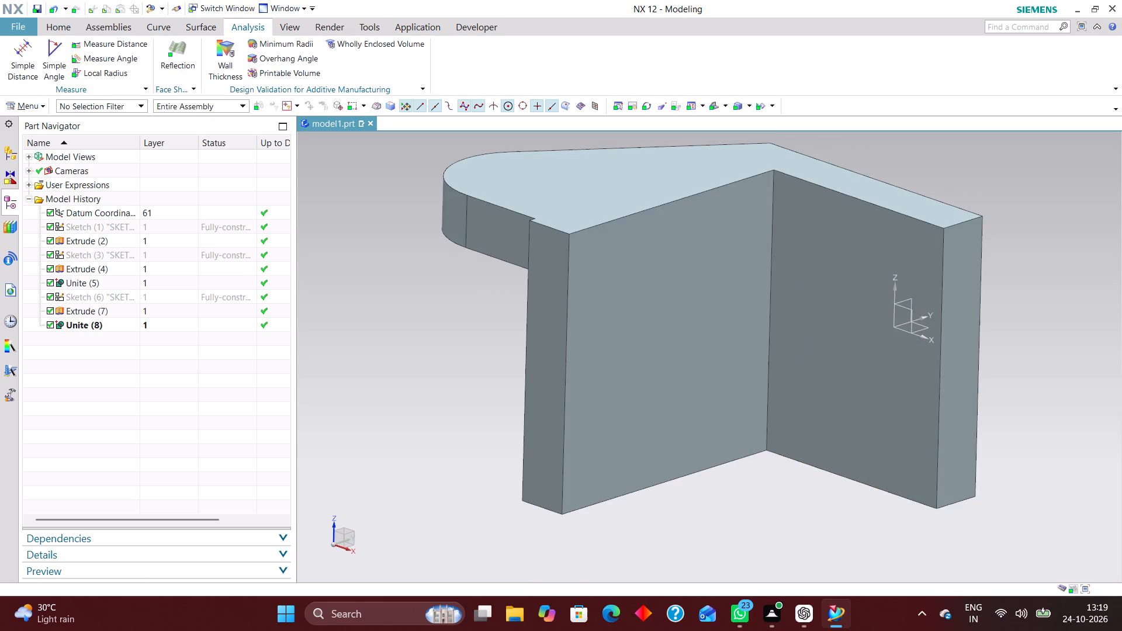
click(26, 54)
click(550, 255)
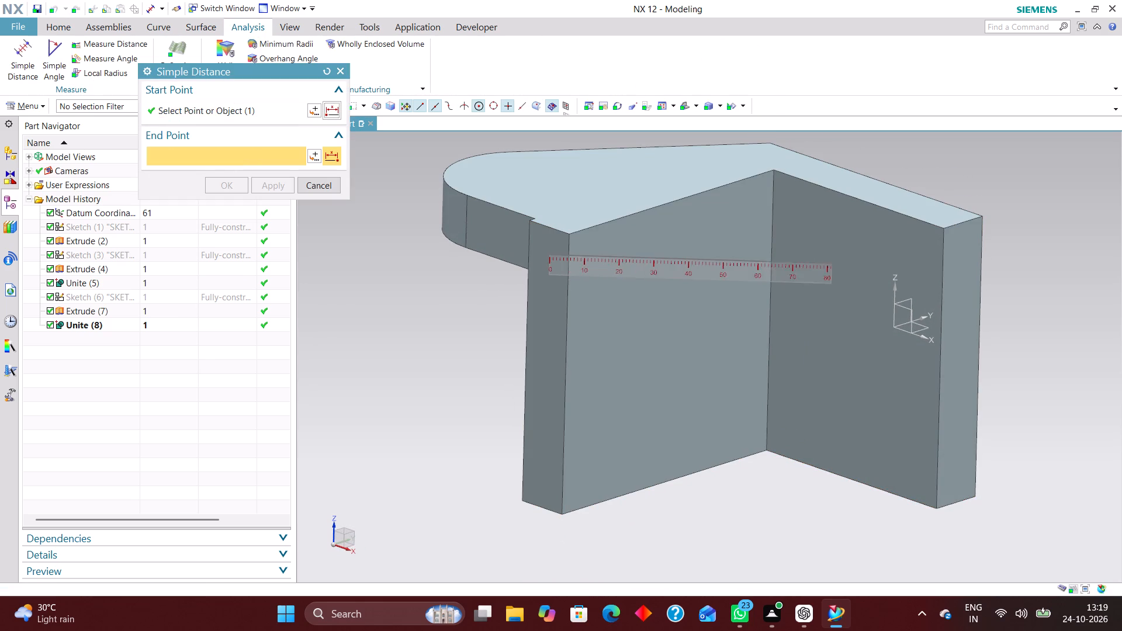
click(820, 249)
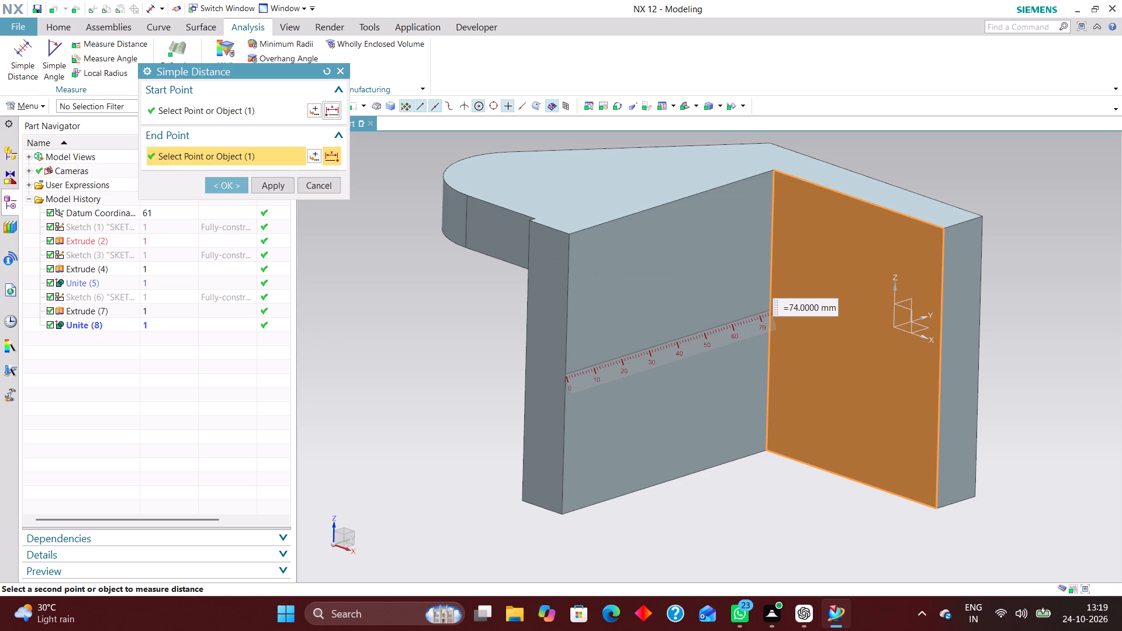
click(322, 181)
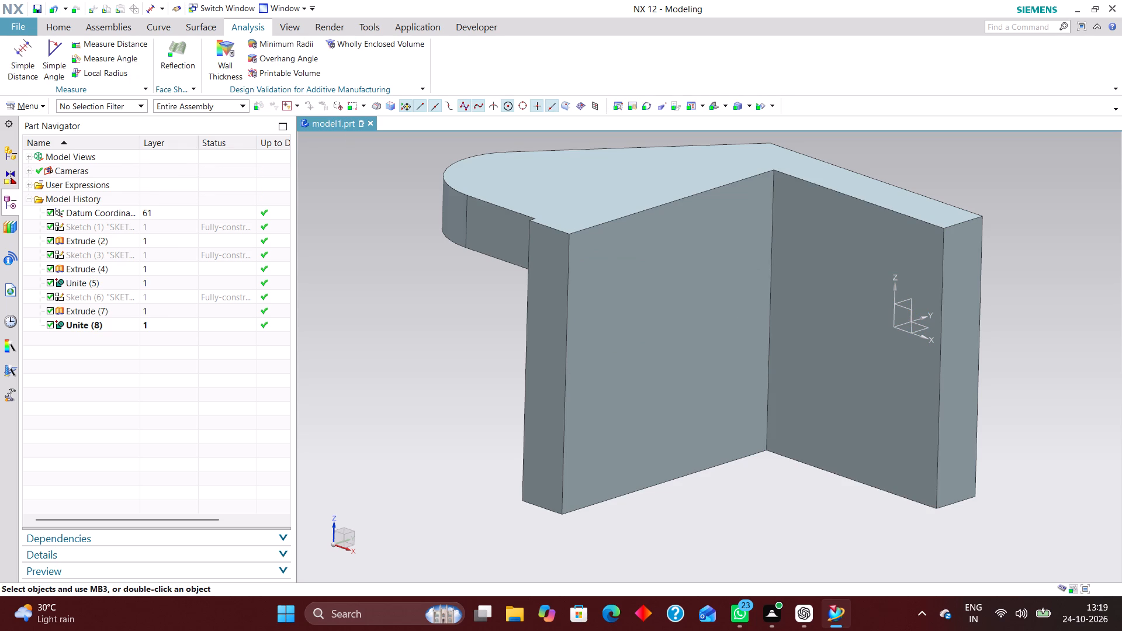
Edit Sketch (3) with rollback, set the rectangle's horizontal dimension p5 to 89 mm, and finish the sketch.
click(51, 24)
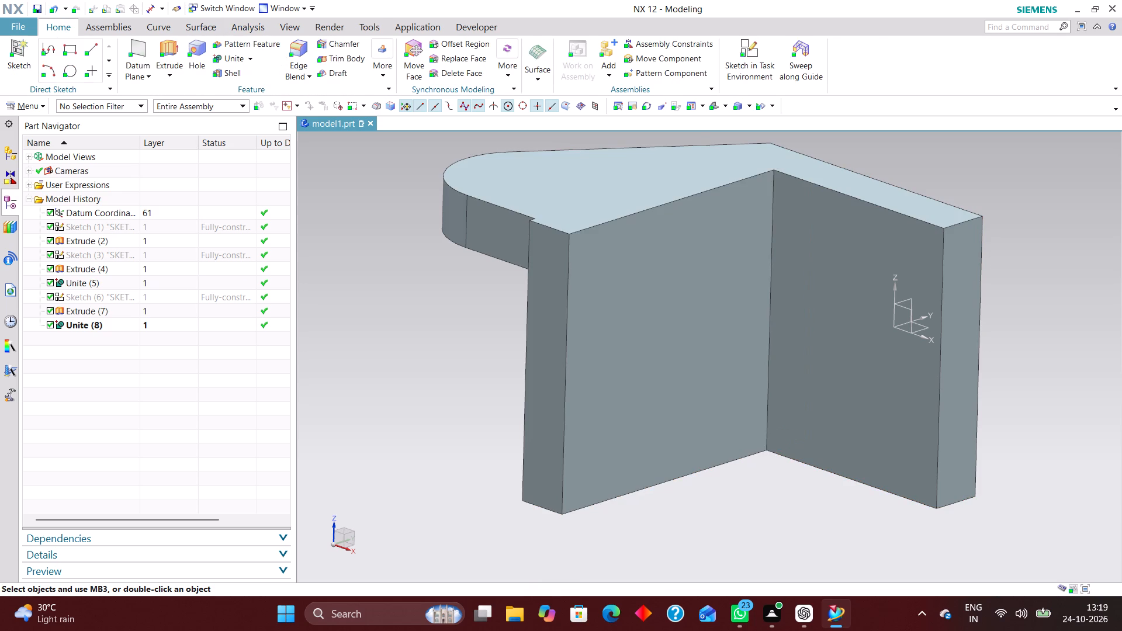
click(179, 259)
right_click(178, 258)
click(212, 283)
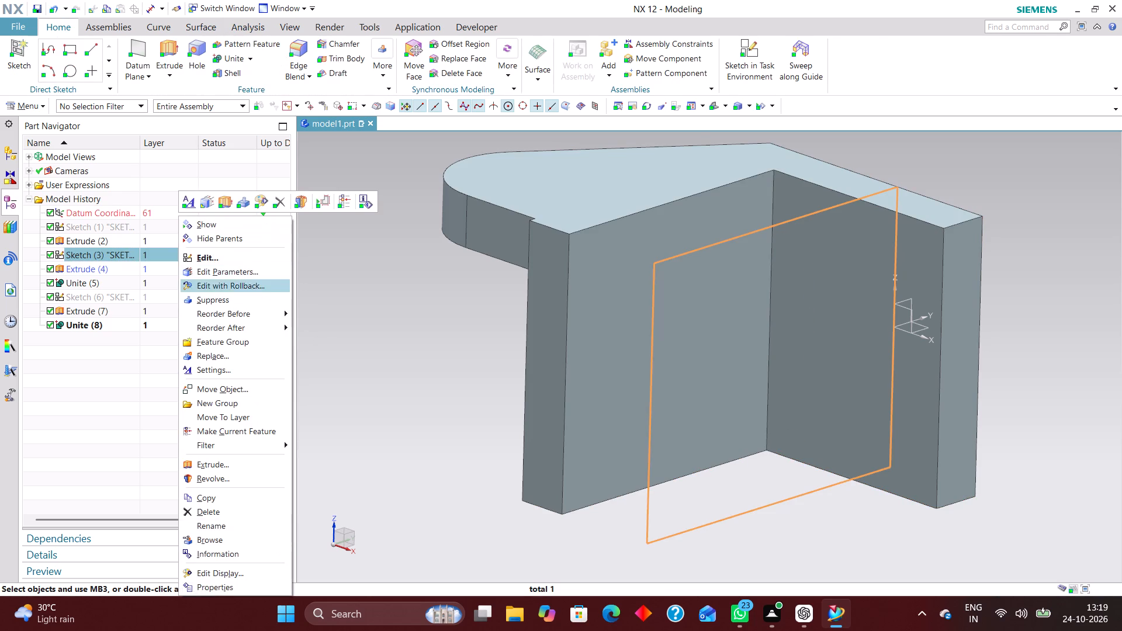
double_click(744, 174)
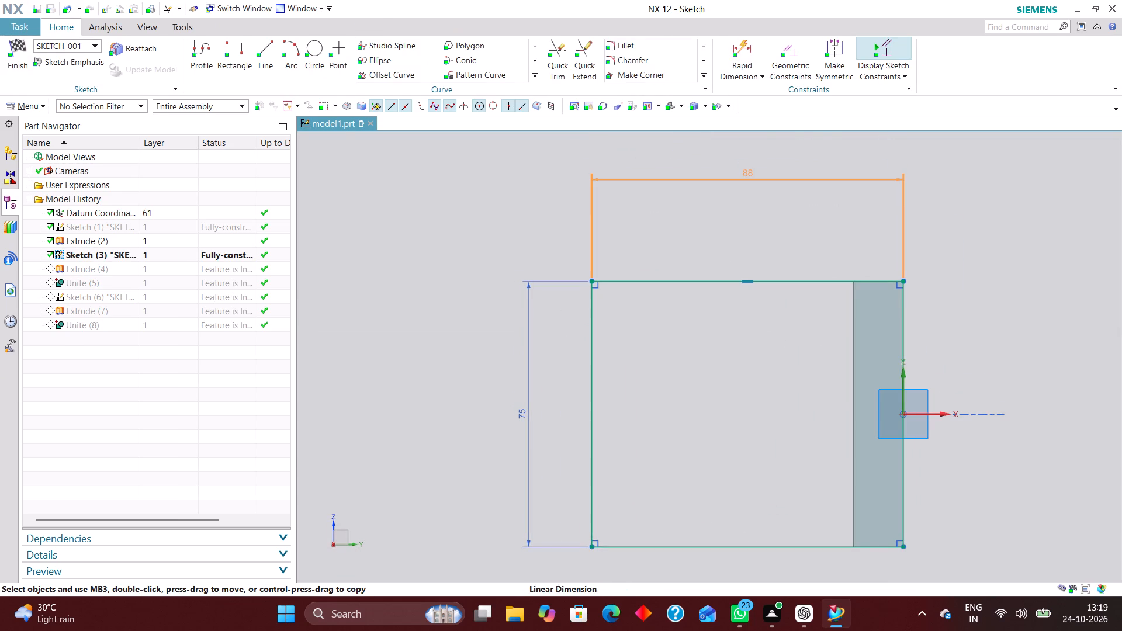
text(89)
key(Return)
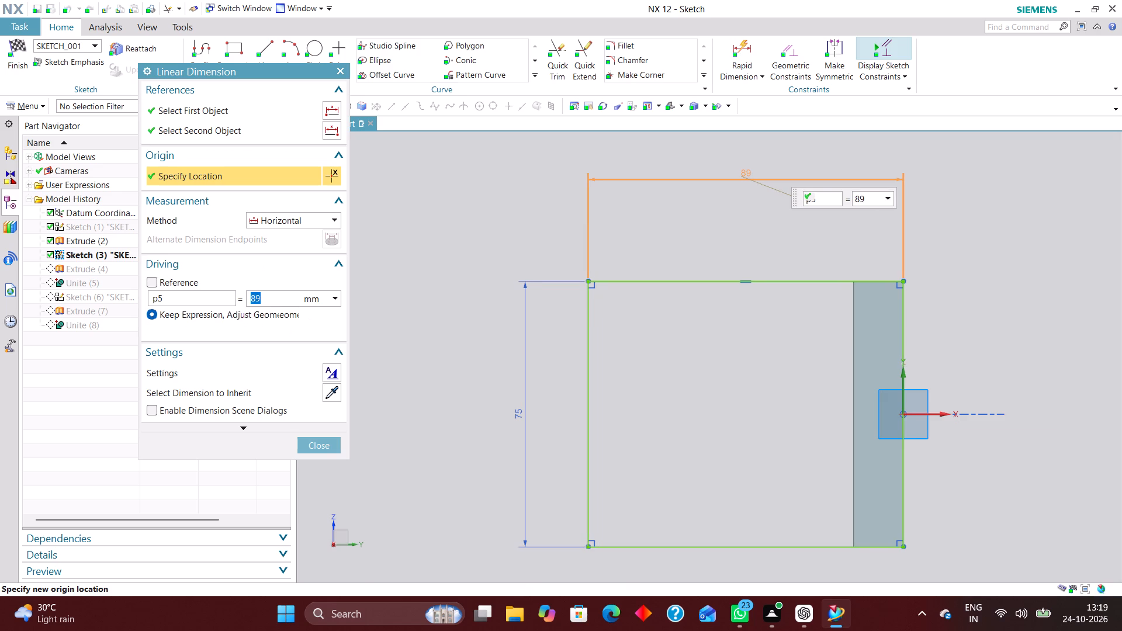
click(324, 445)
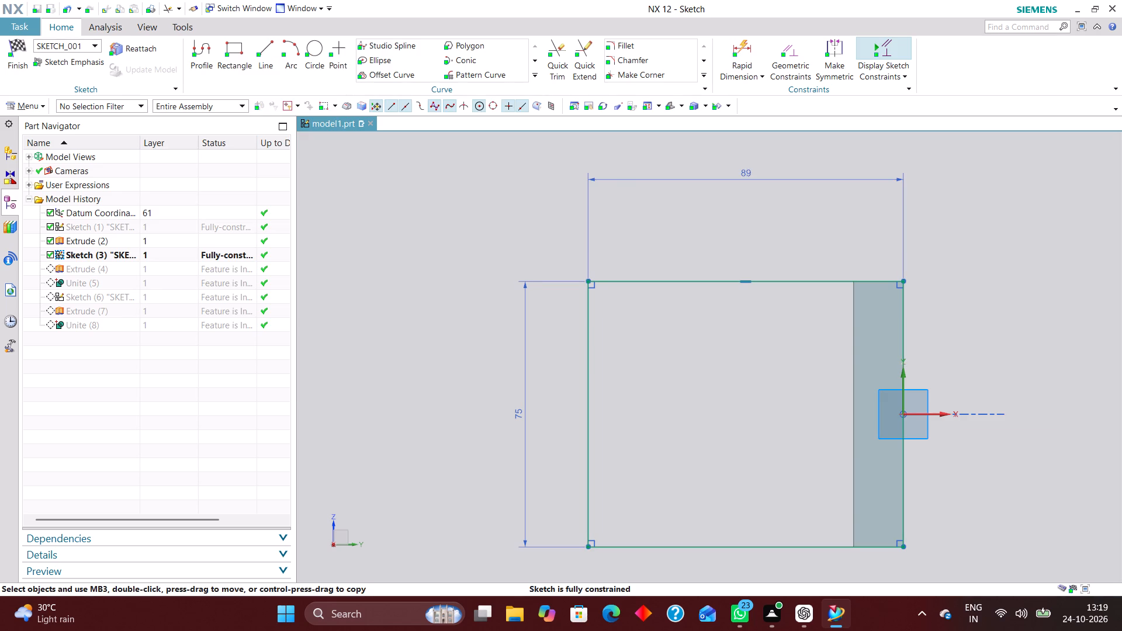
click(13, 42)
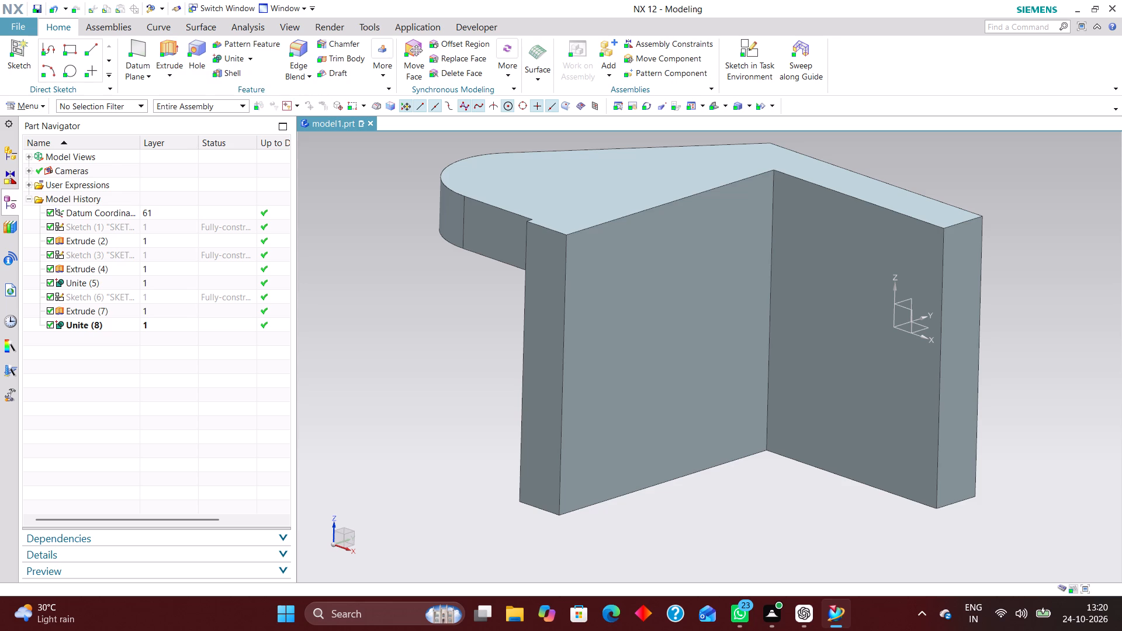
Open Sketch (6) with rollback, reposition the 22 mm and Ø40 dimensions around the arc, inspect the profile, and finish the sketch.
scroll(414, 394, down, 1)
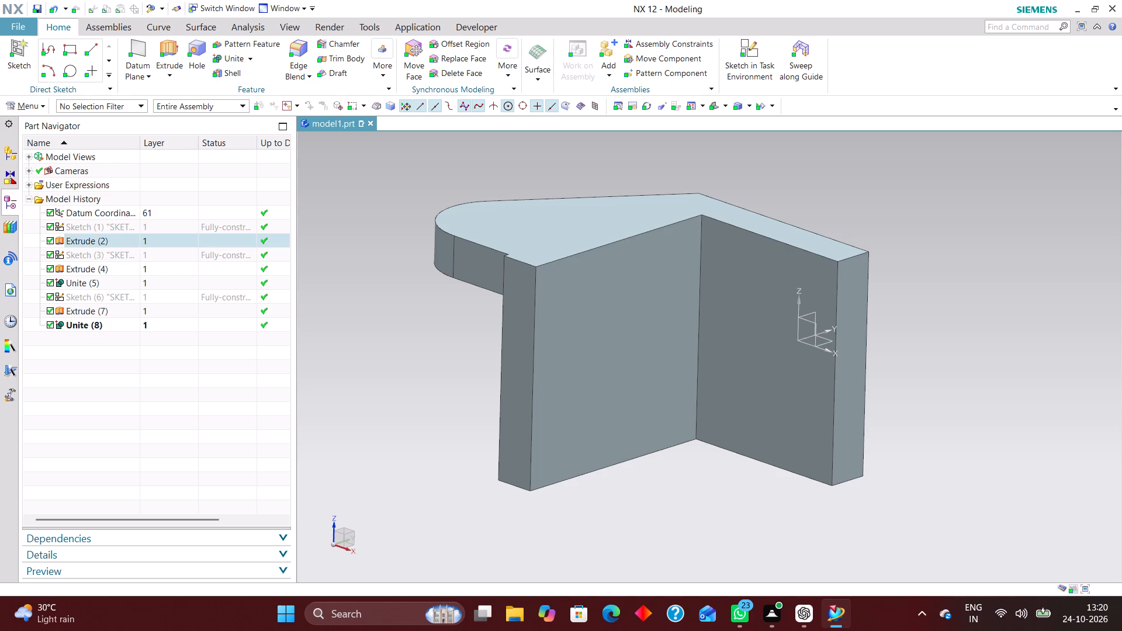
scroll(504, 219, up, 1)
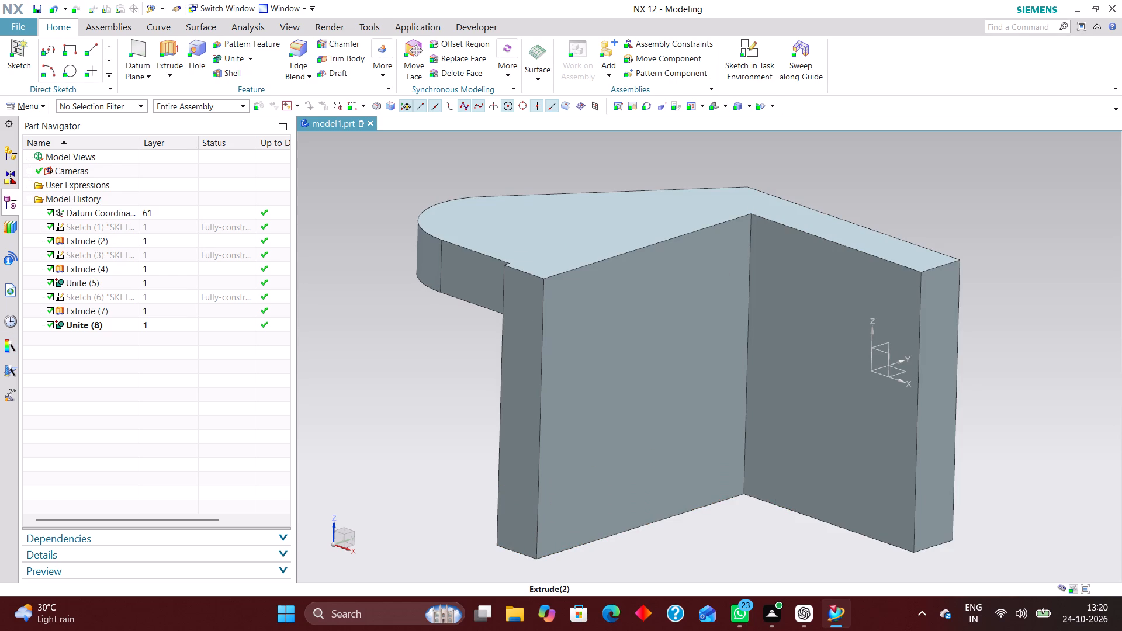
click(156, 298)
right_click(156, 298)
click(194, 288)
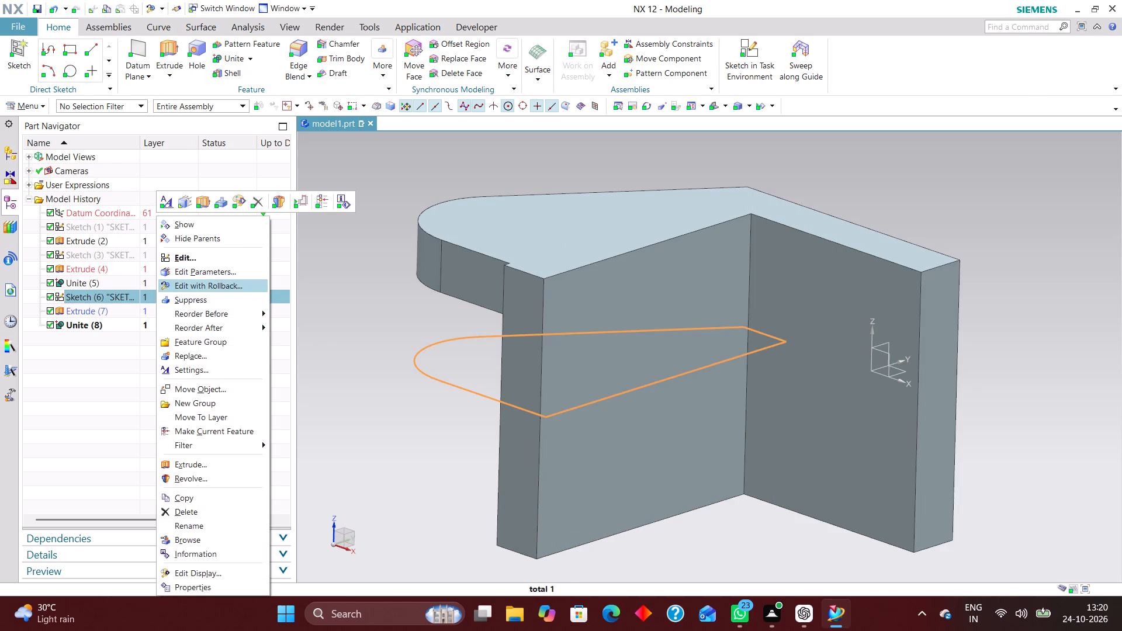
scroll(760, 425, up, 1)
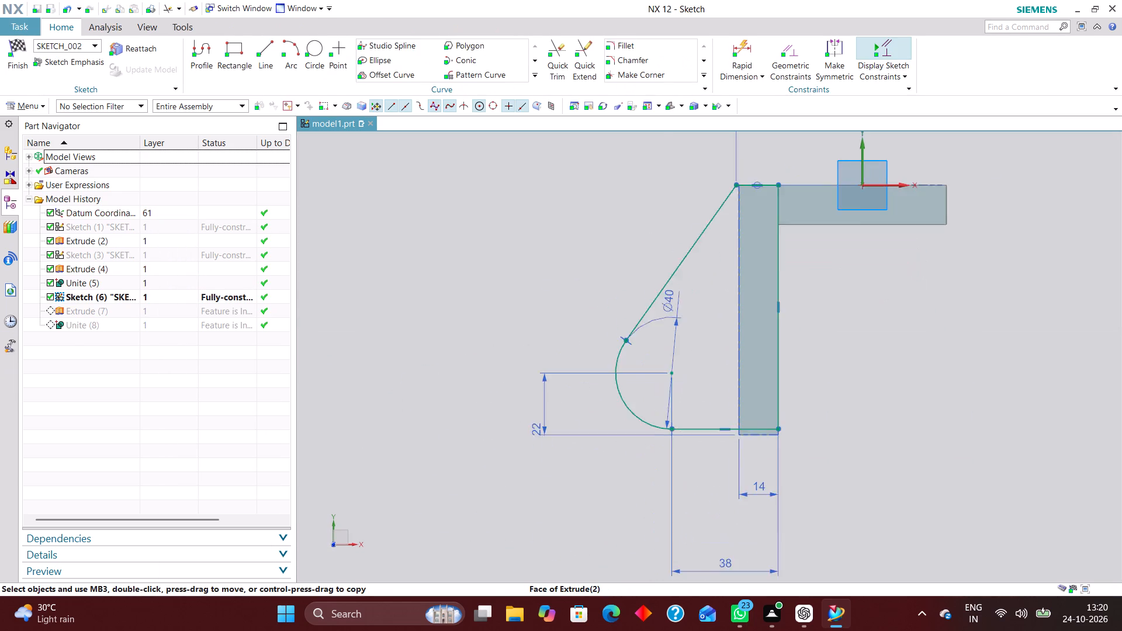
scroll(760, 425, up, 2)
drag(410, 431, 418, 394)
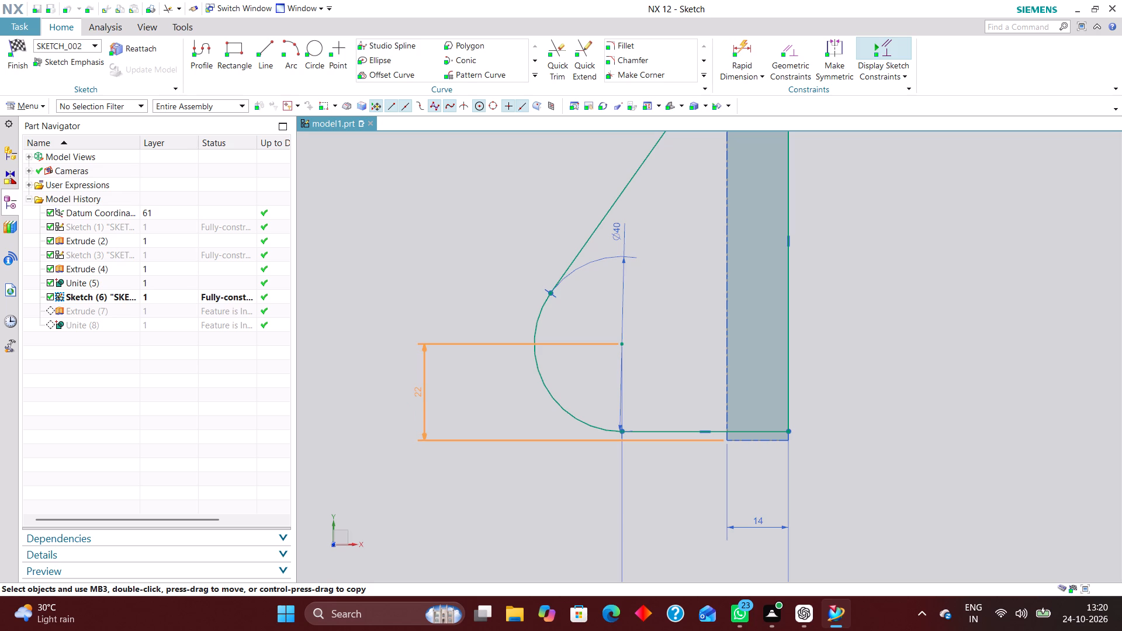
drag(418, 394, 418, 393)
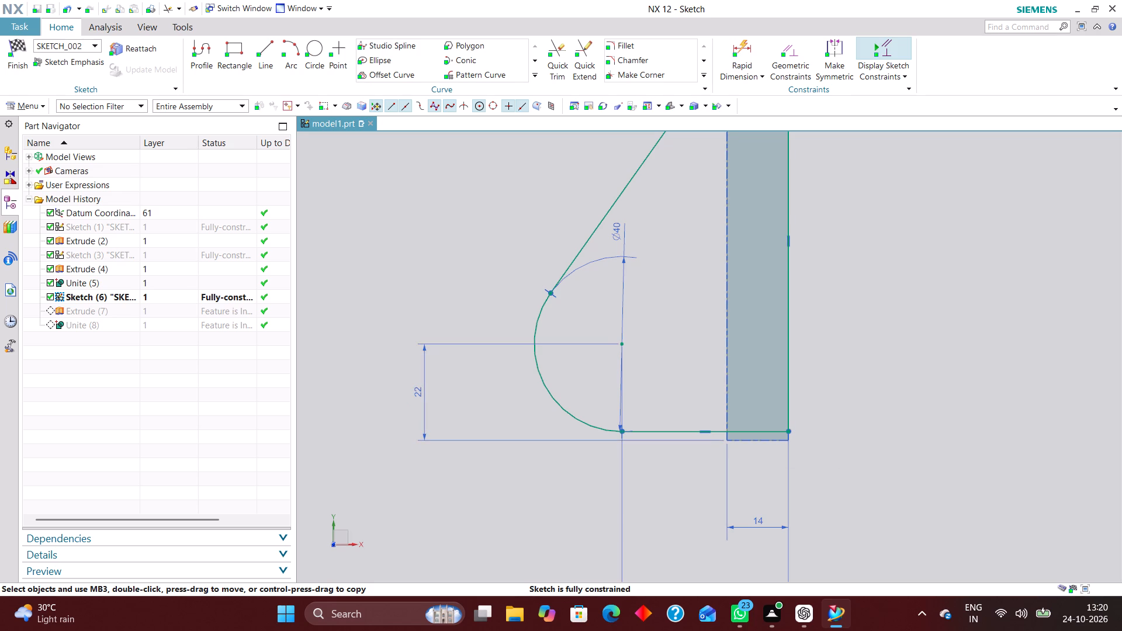
drag(419, 391, 678, 403)
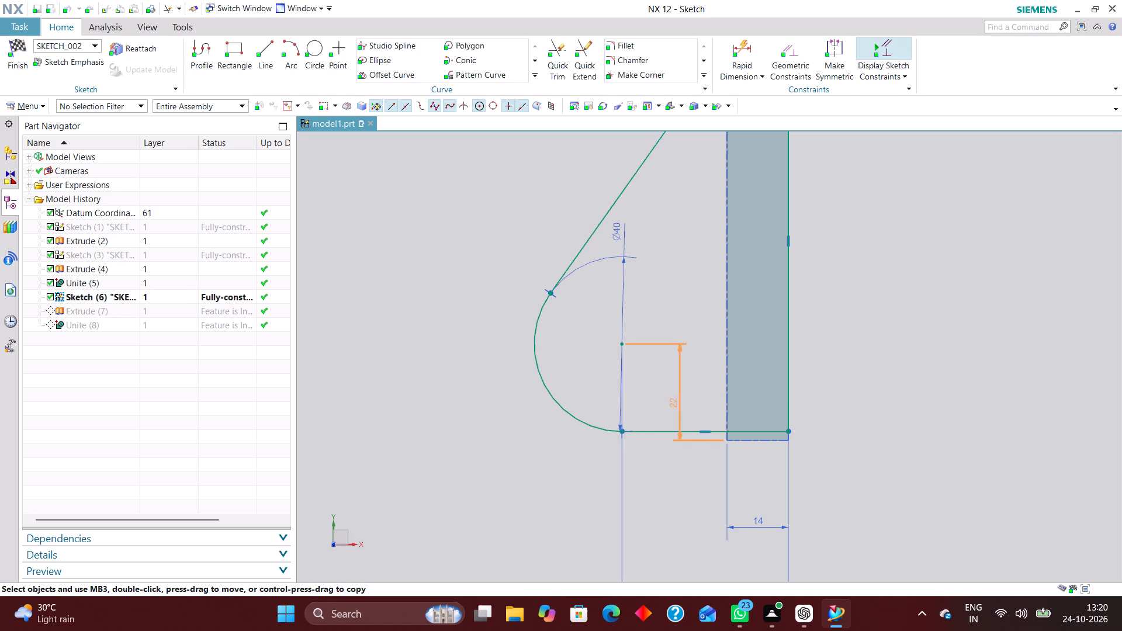
drag(678, 403, 462, 395)
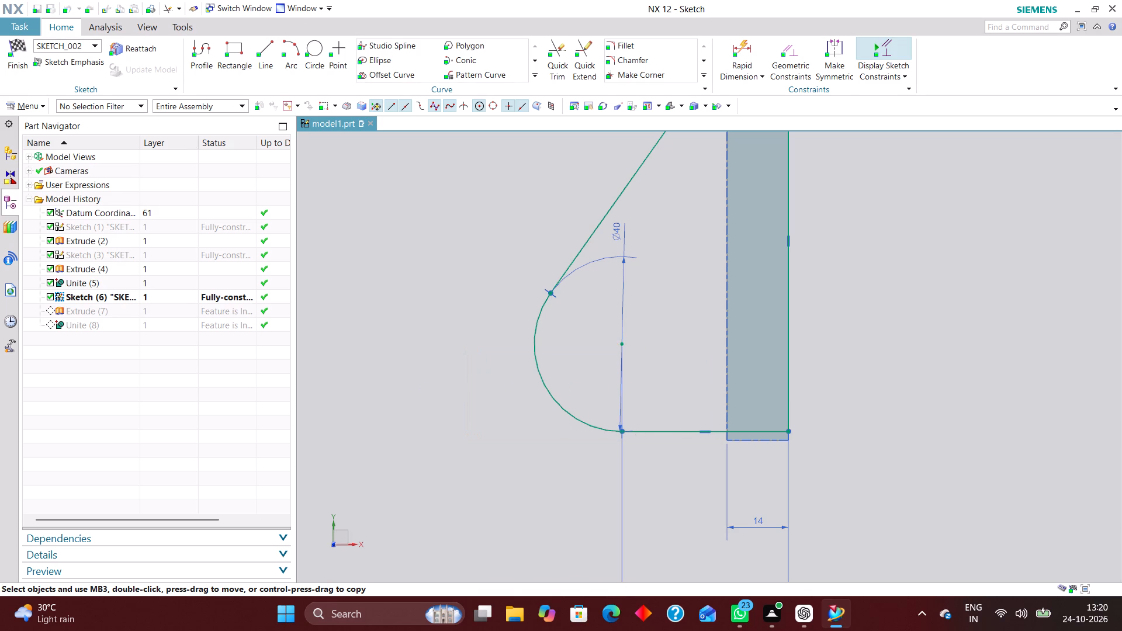
drag(624, 231, 659, 285)
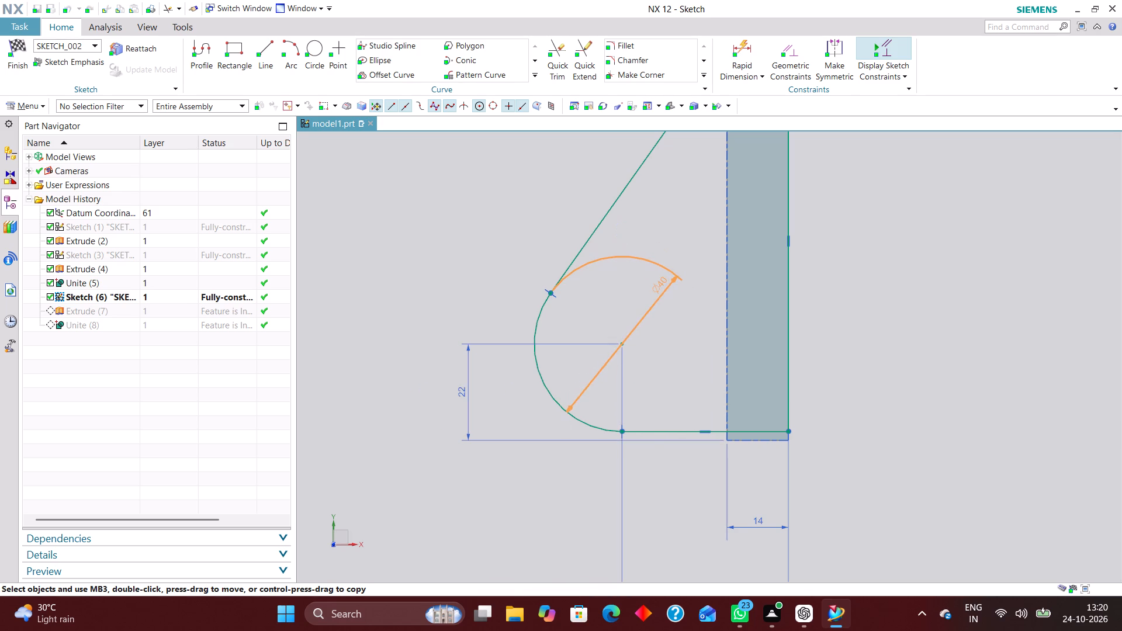
drag(659, 285, 659, 285)
scroll(753, 449, up, 4)
scroll(647, 382, down, 4)
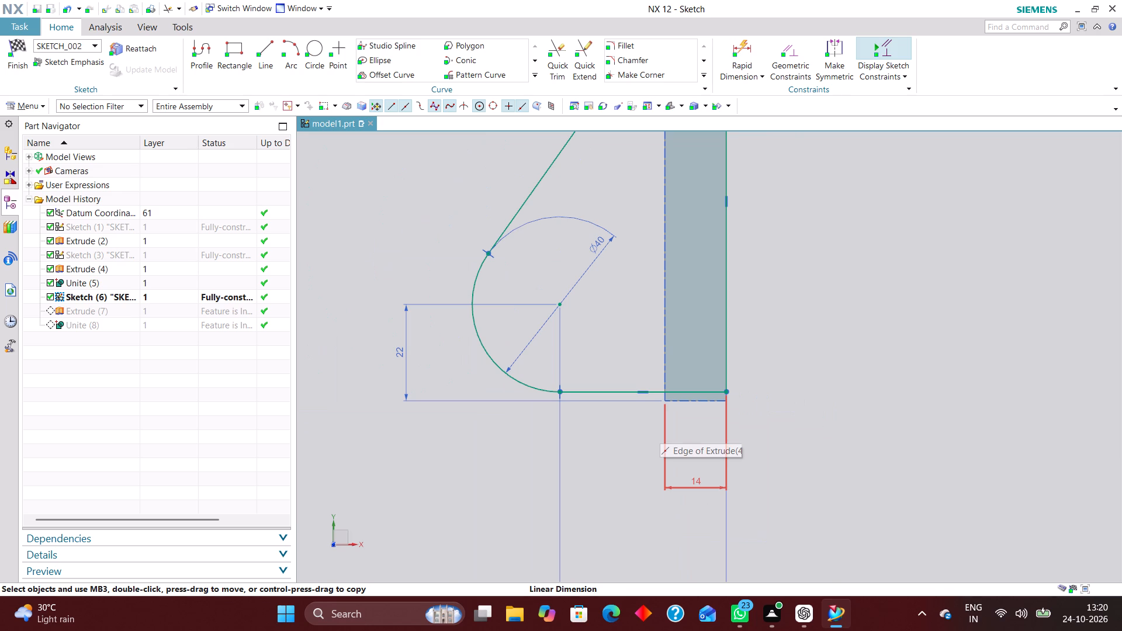
scroll(664, 414, down, 1)
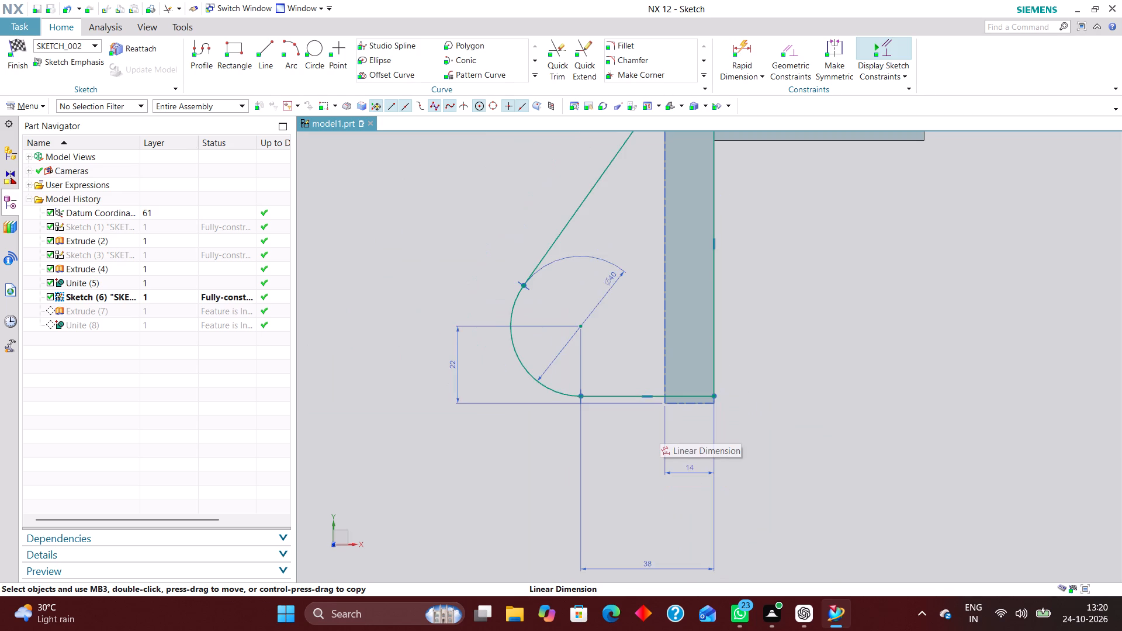
middle_drag(788, 429, 800, 406)
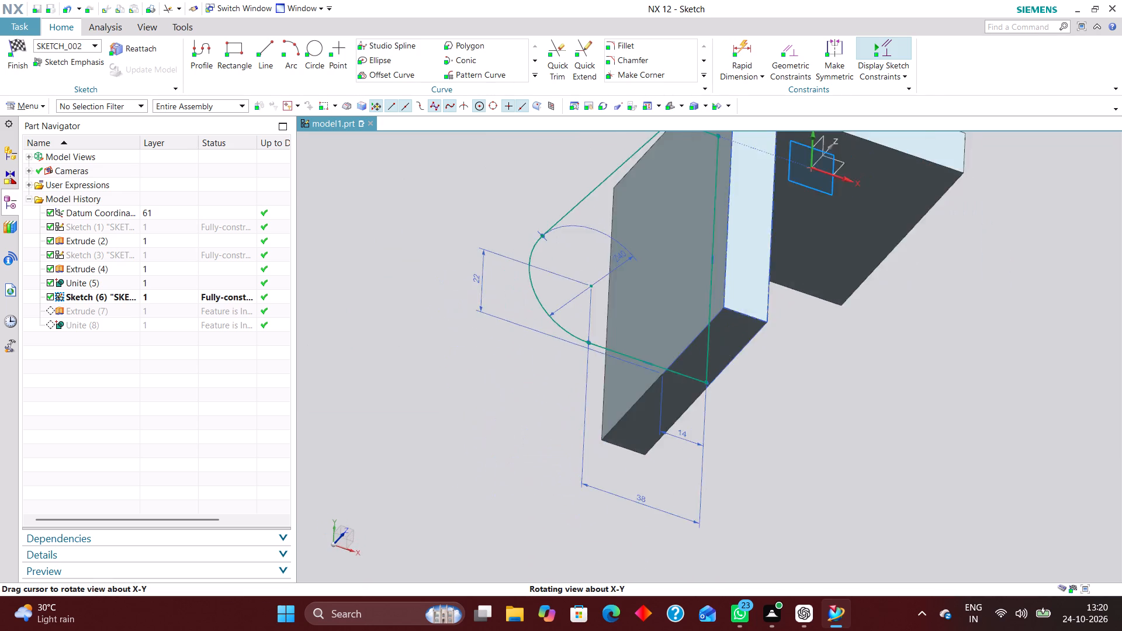
middle_drag(800, 406, 773, 400)
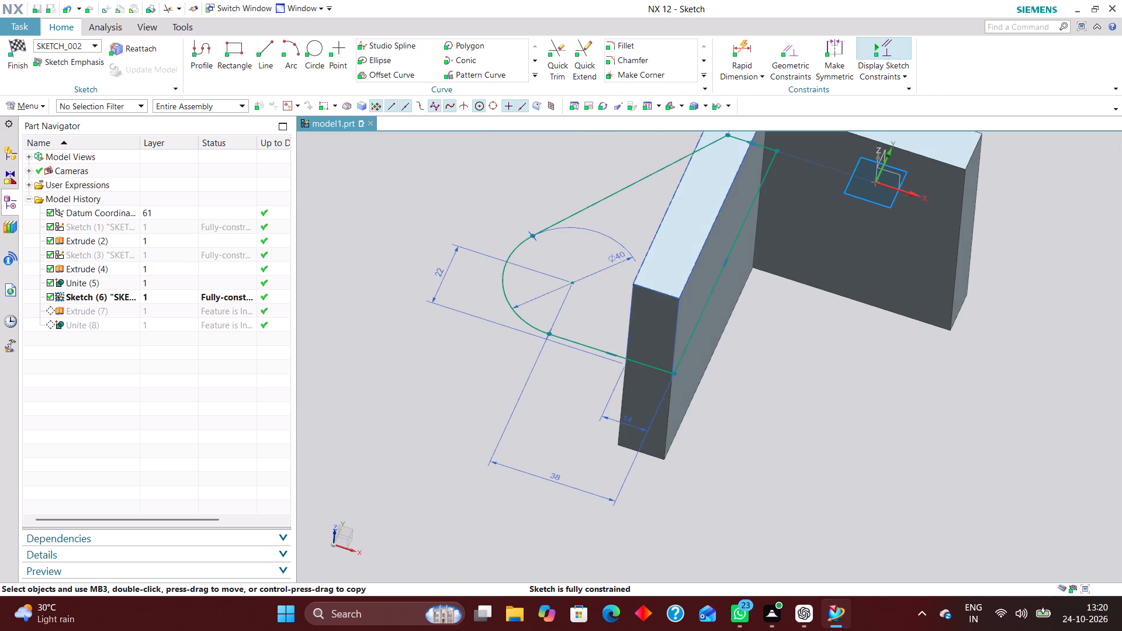
click(20, 46)
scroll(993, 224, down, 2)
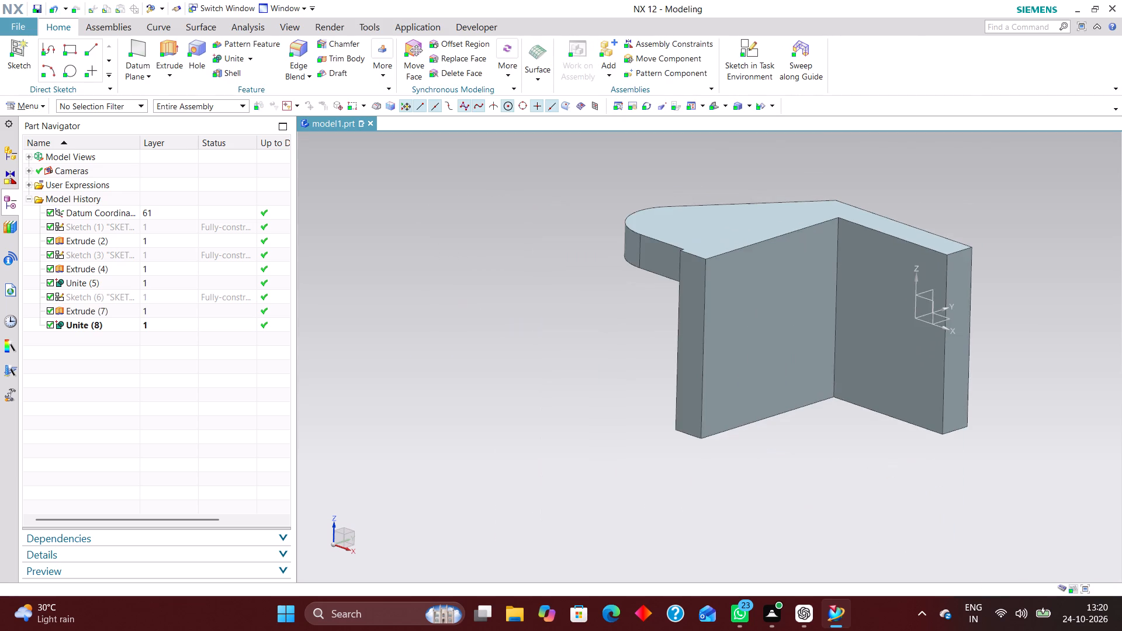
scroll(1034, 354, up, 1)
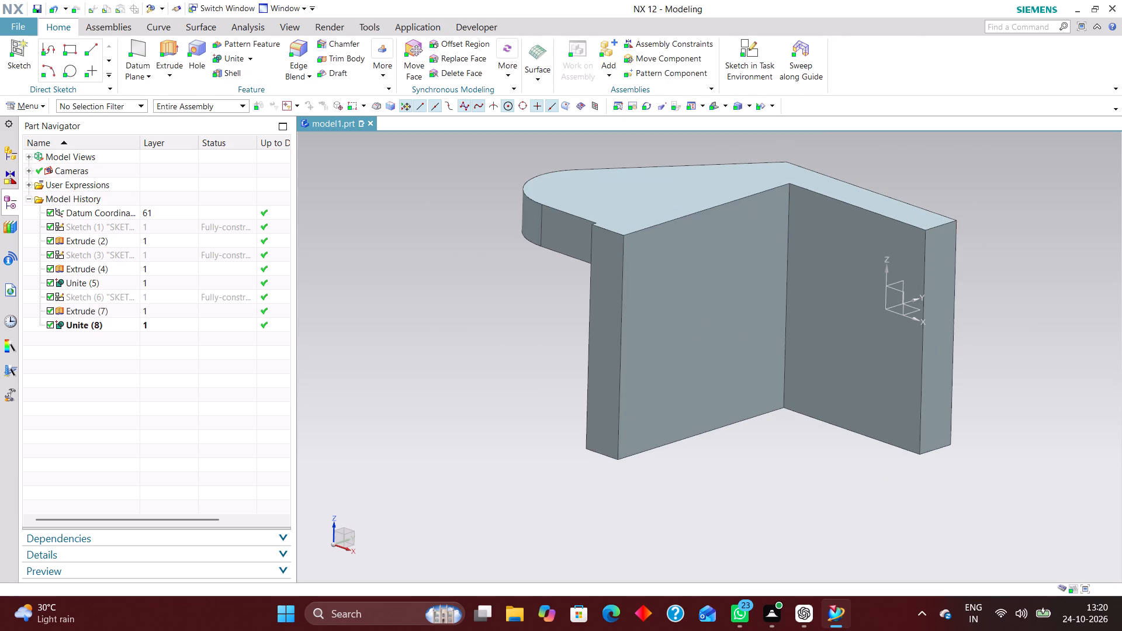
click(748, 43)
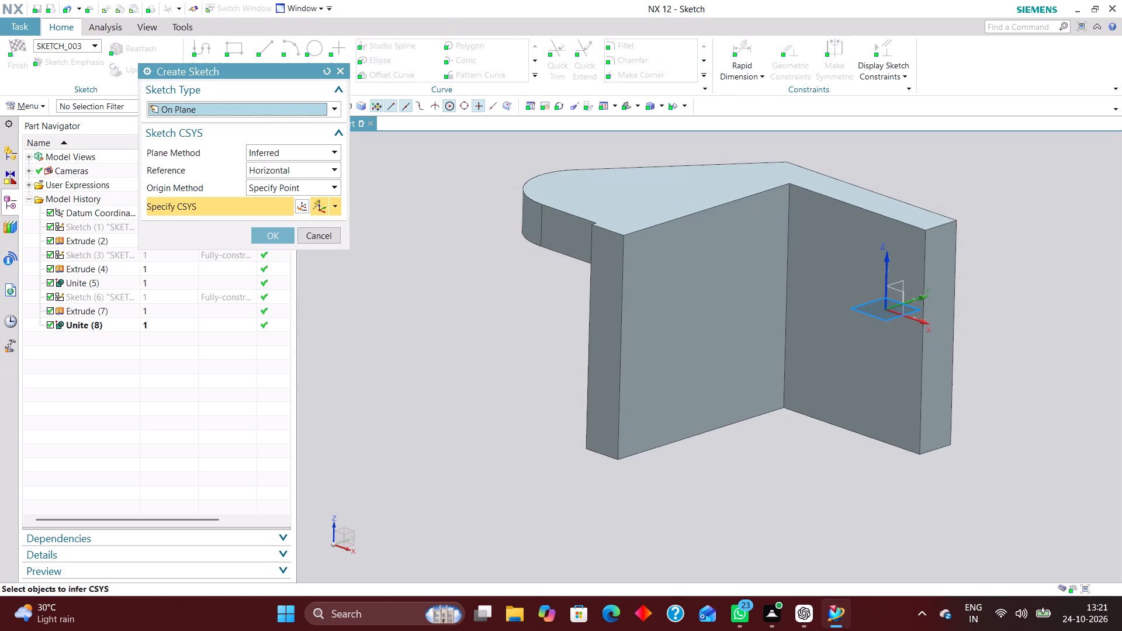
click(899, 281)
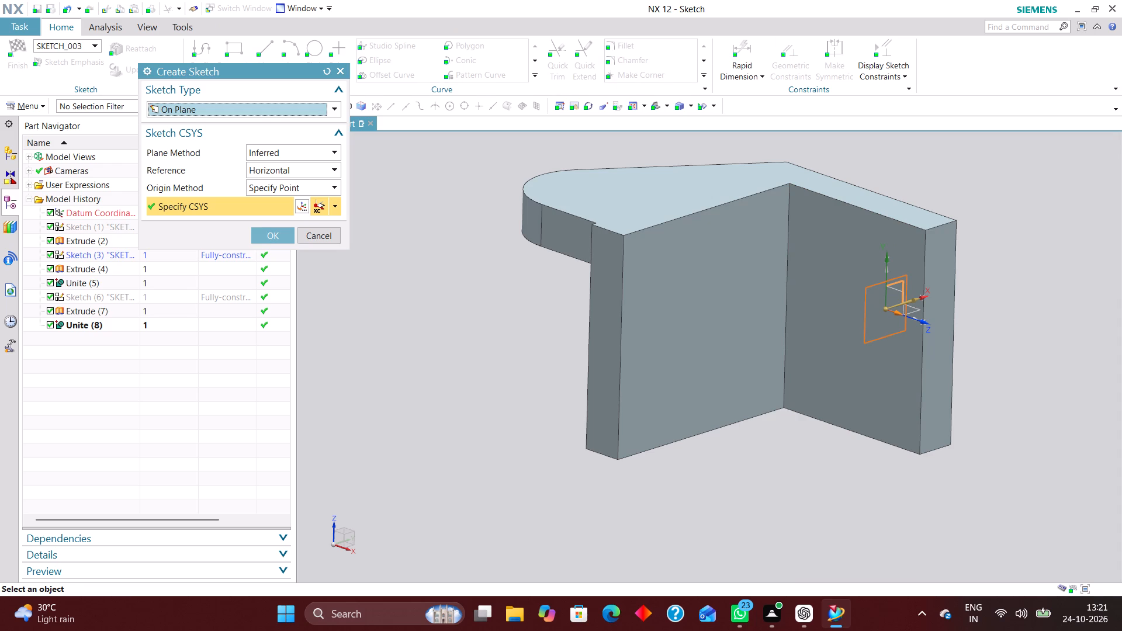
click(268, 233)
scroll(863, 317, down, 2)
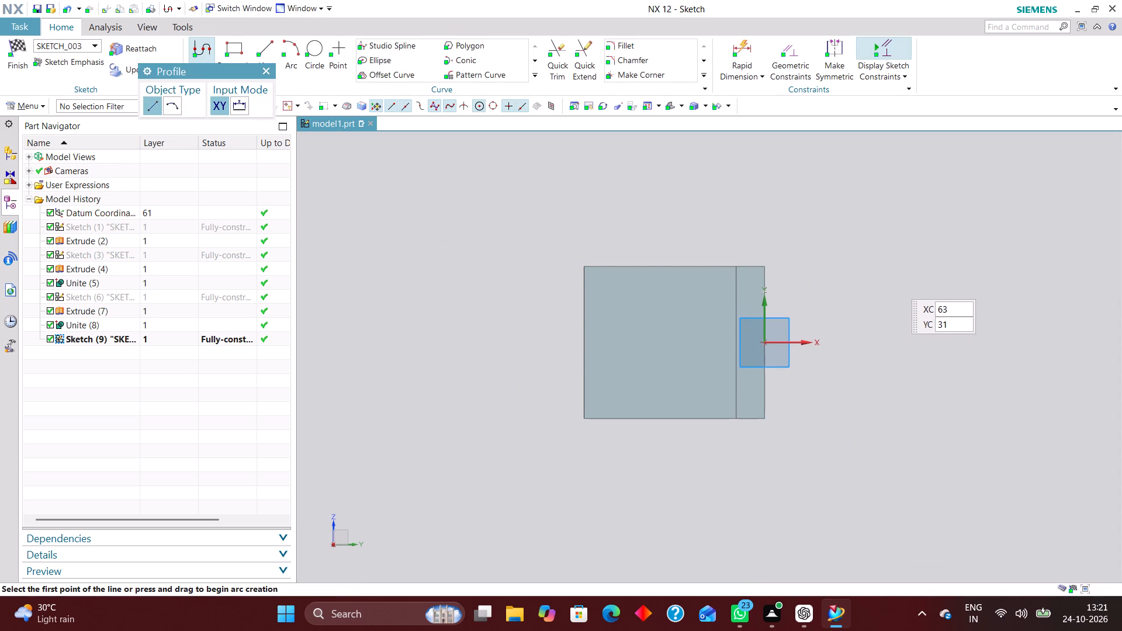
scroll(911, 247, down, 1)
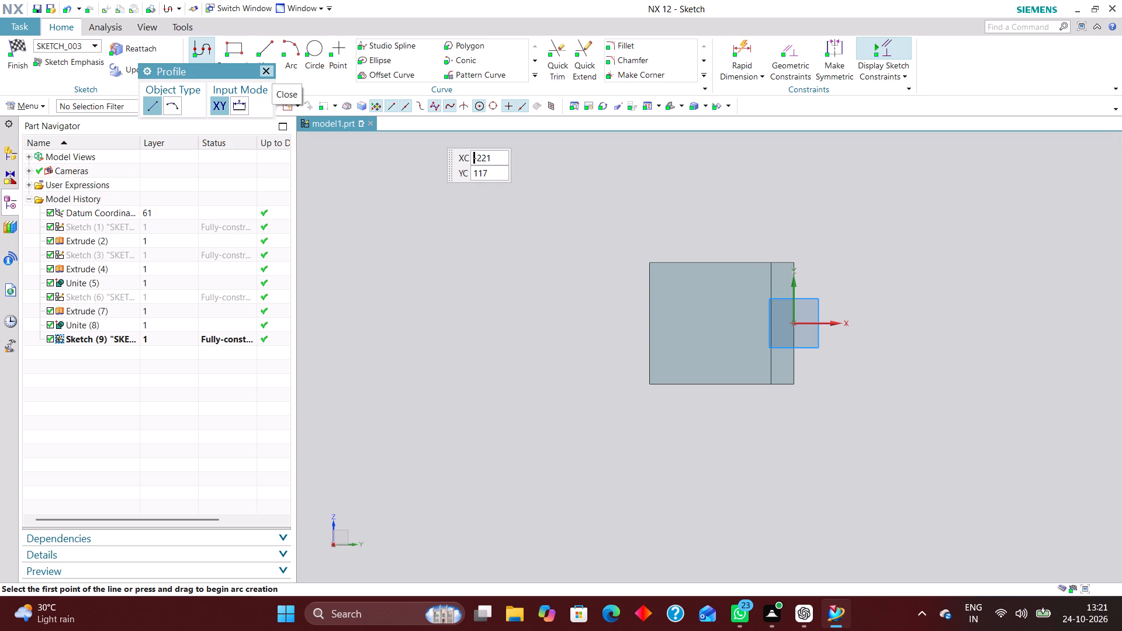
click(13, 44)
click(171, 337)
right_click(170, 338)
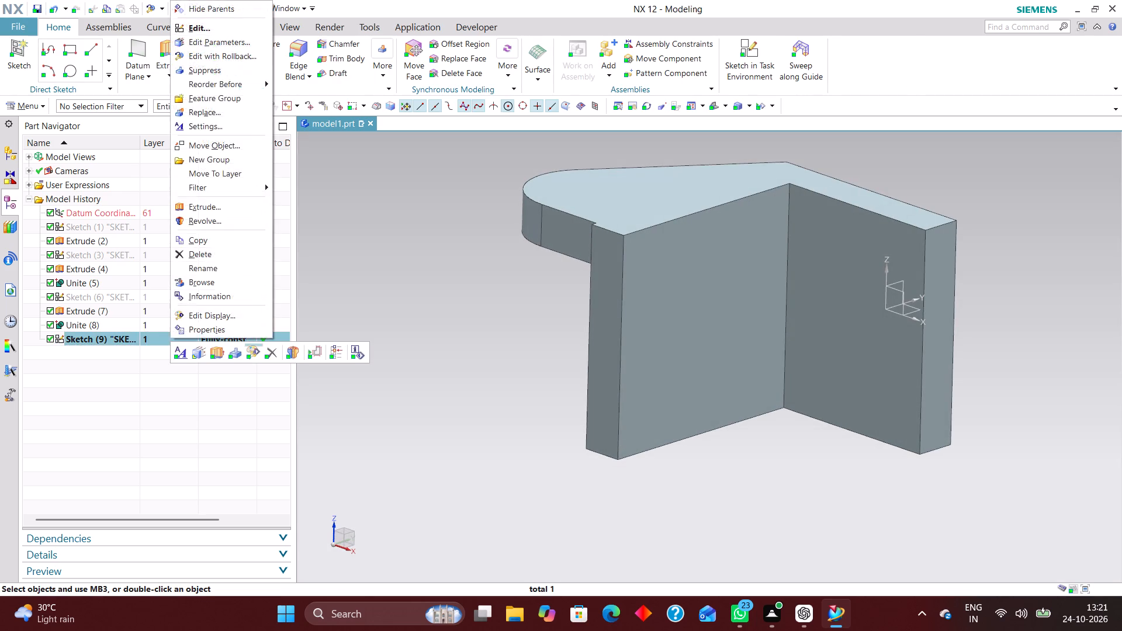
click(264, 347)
Create a new task-environment sketch on the XZ datum plane.
click(748, 41)
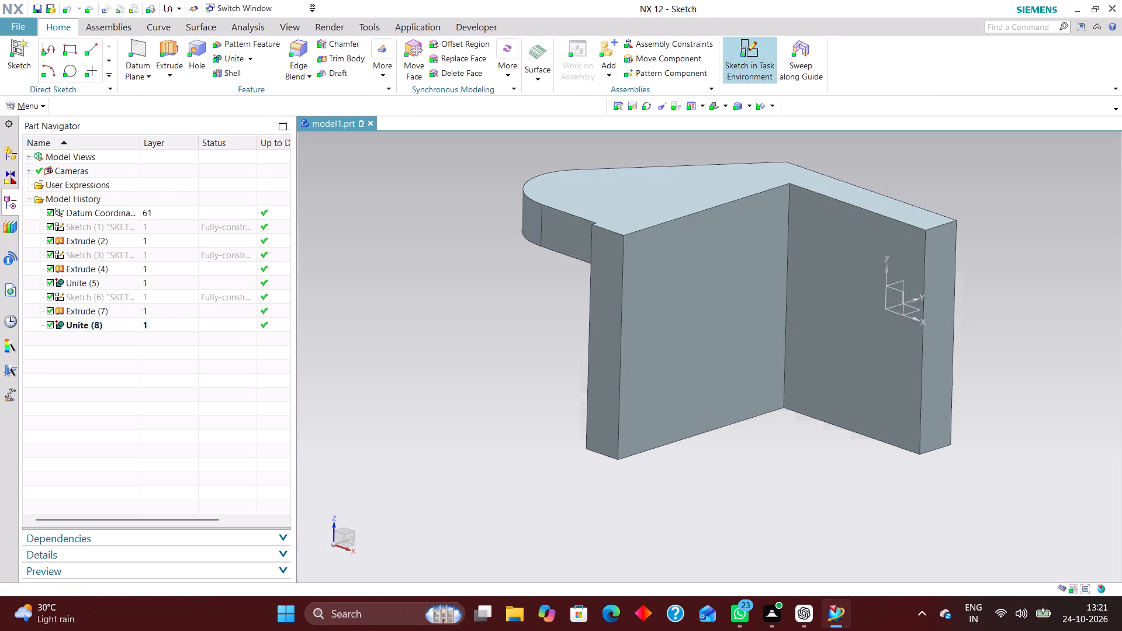
click(899, 291)
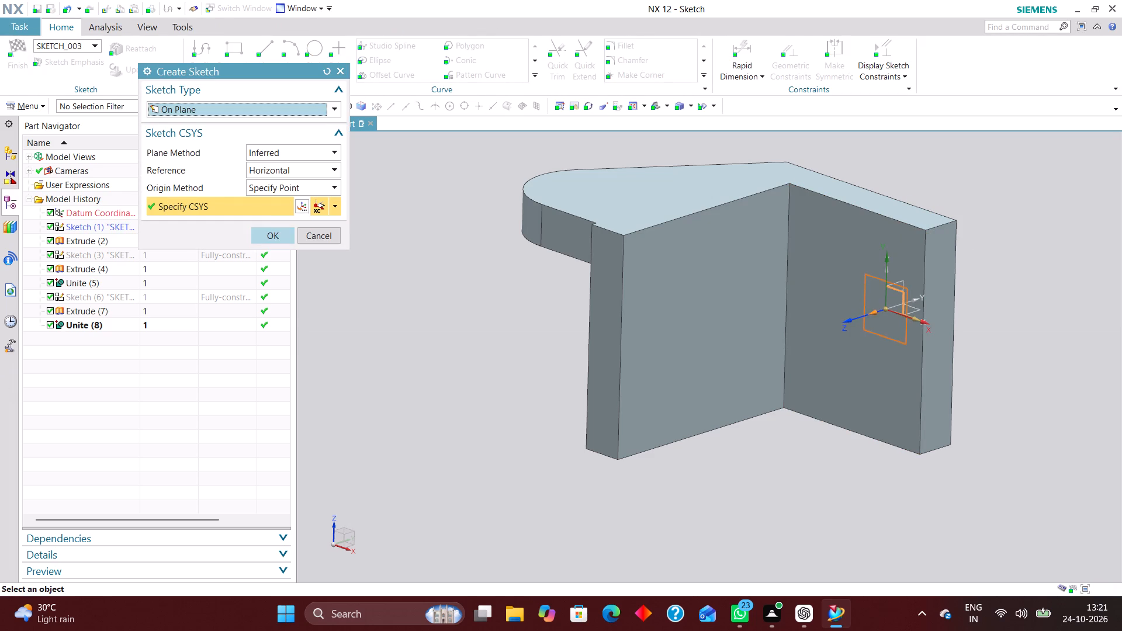
click(281, 231)
Sketch a rectangle at the upper end of the flange-side wall's narrow end face.
click(229, 44)
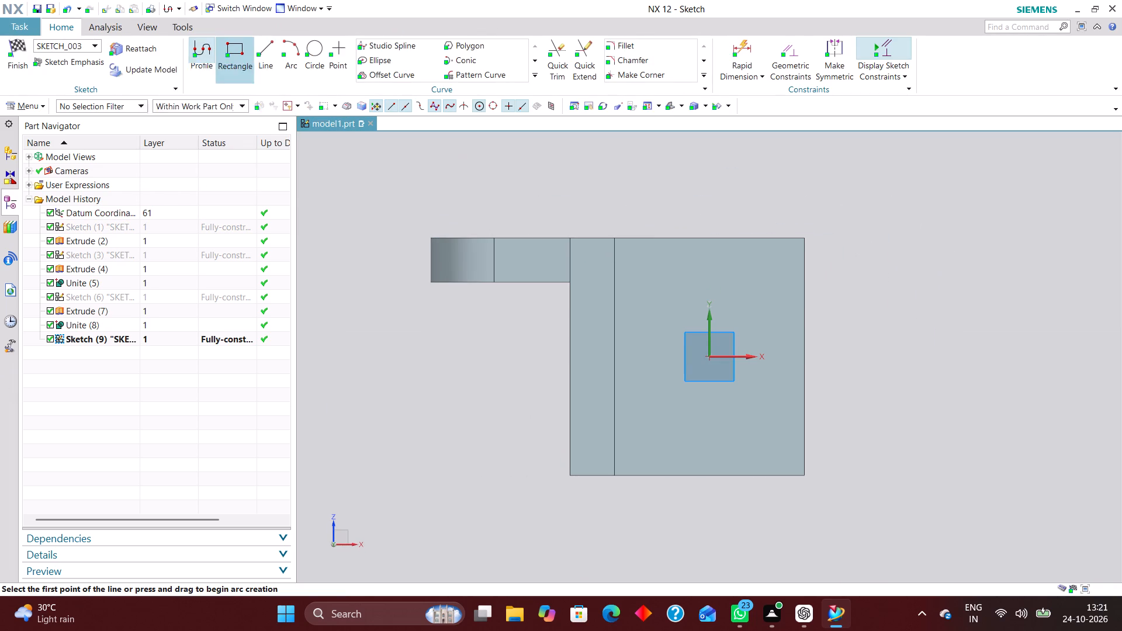
scroll(631, 255, up, 4)
click(496, 228)
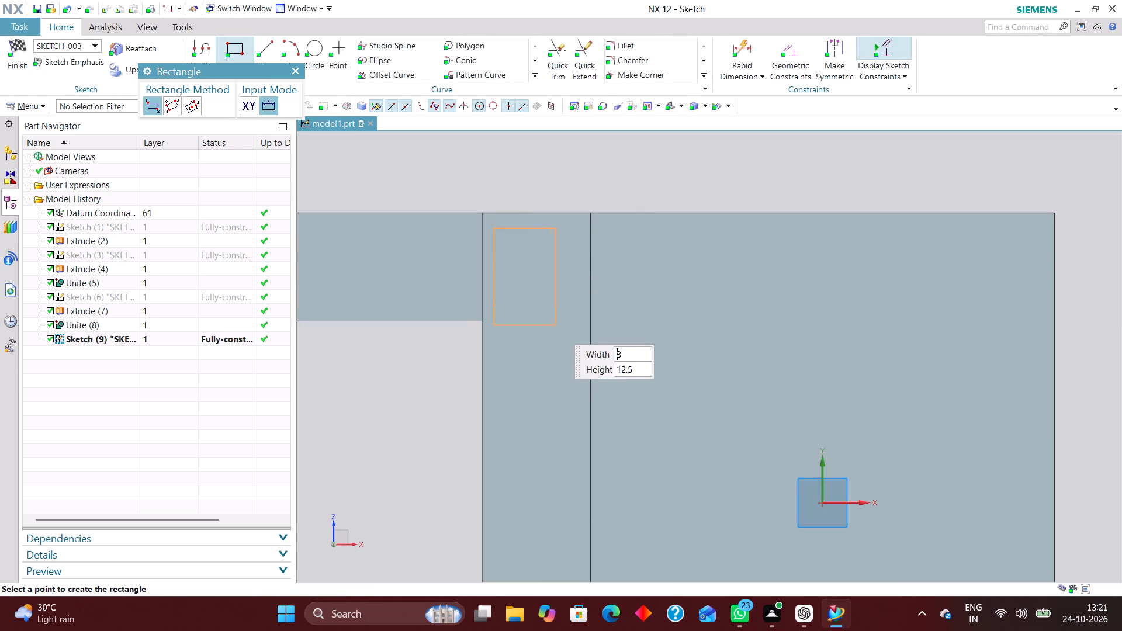
click(580, 321)
scroll(631, 301, down, 2)
Dimension the rectangle's vertical side and set its height to 17 mm.
click(745, 43)
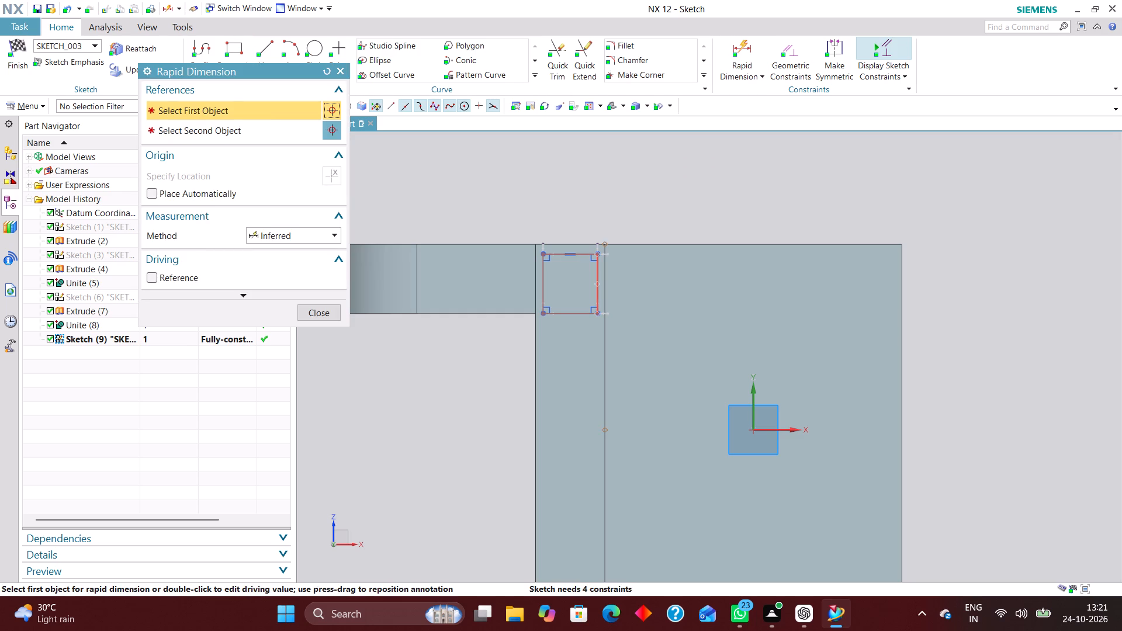
click(600, 299)
click(638, 287)
text(17)
key(Return)
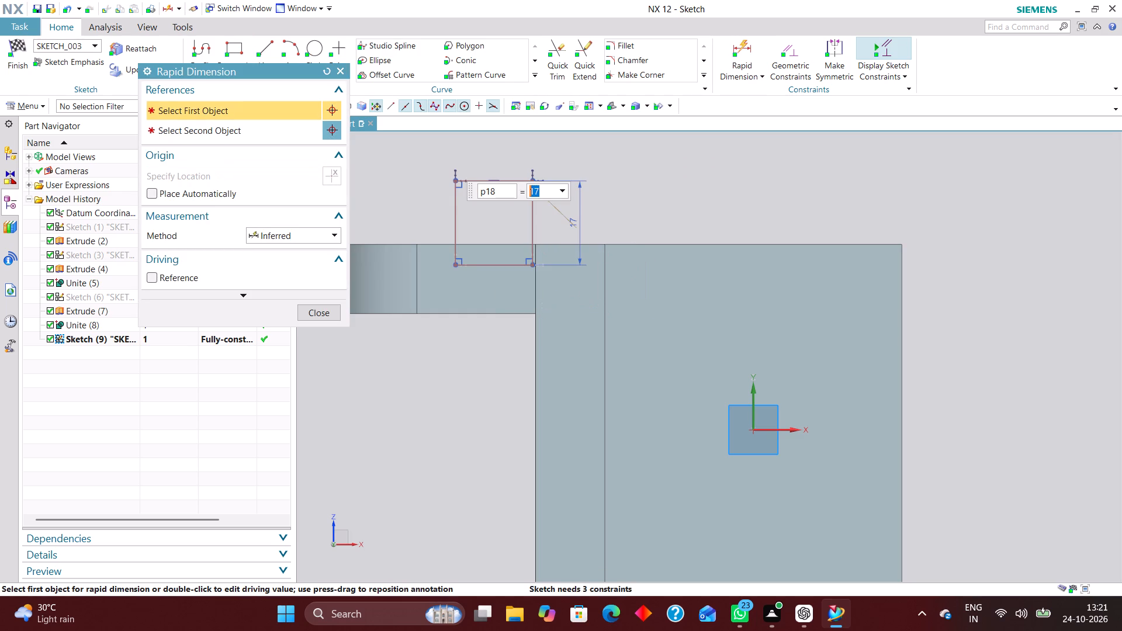
Dimension the sketch's vertical axis to the rectangle side nearest it and set the distance to 30 mm.
click(746, 50)
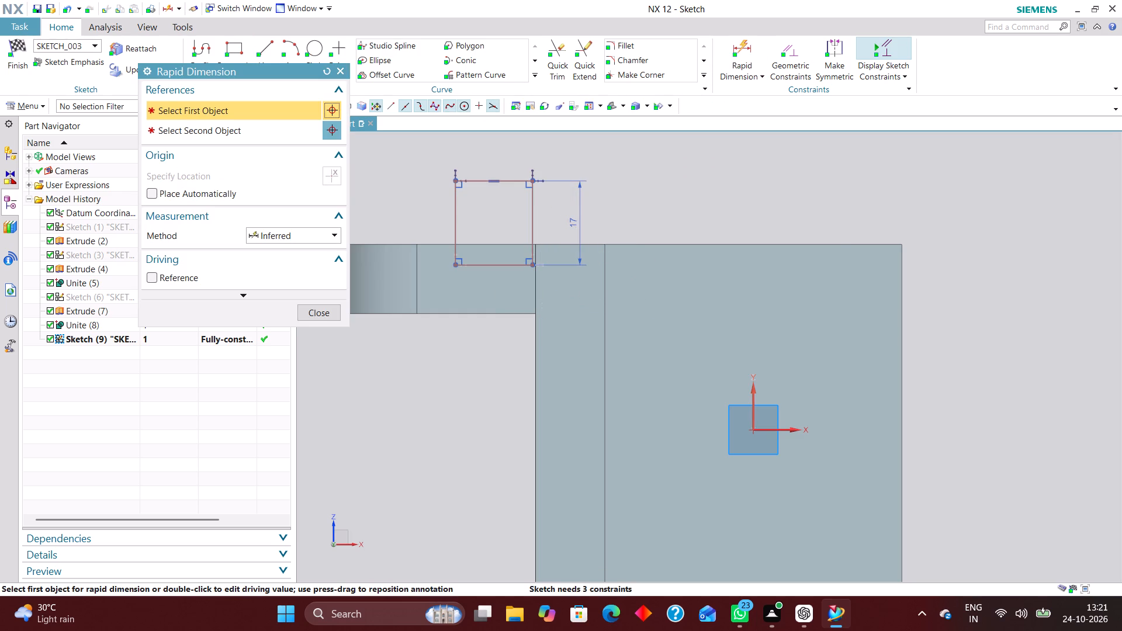
click(750, 411)
click(533, 220)
click(670, 478)
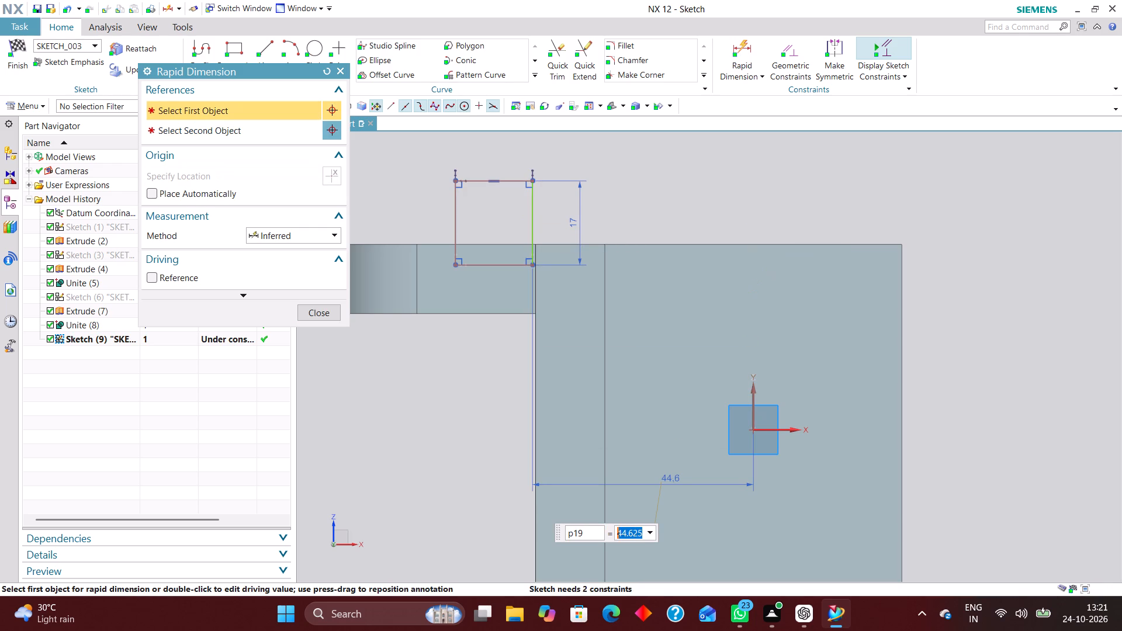
text(40)
key(Return)
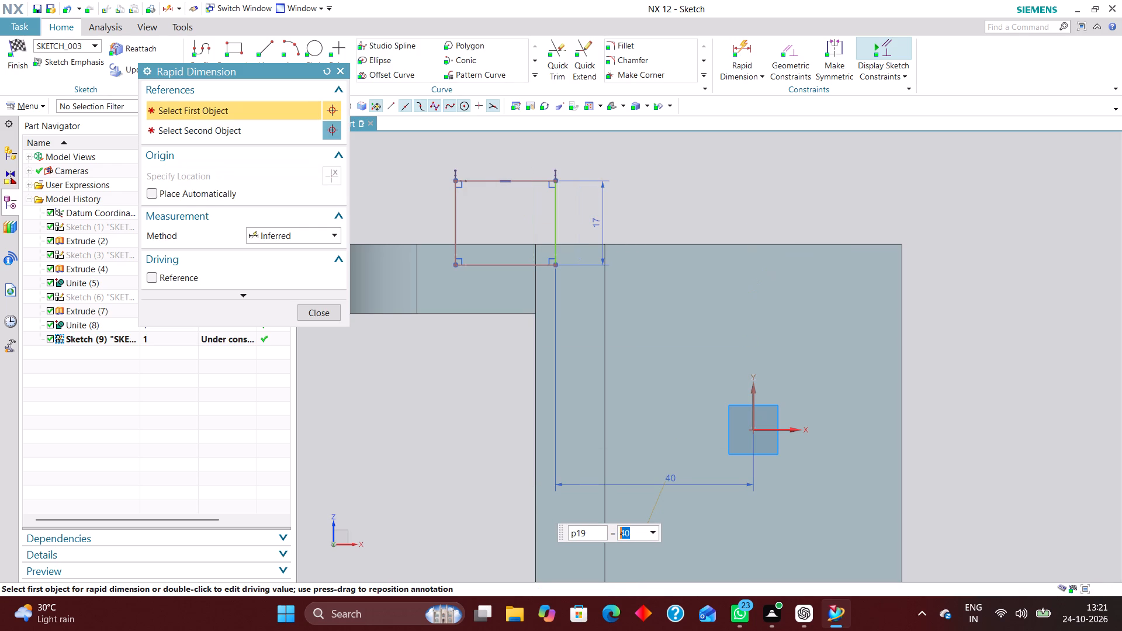
text(35)
key(Return)
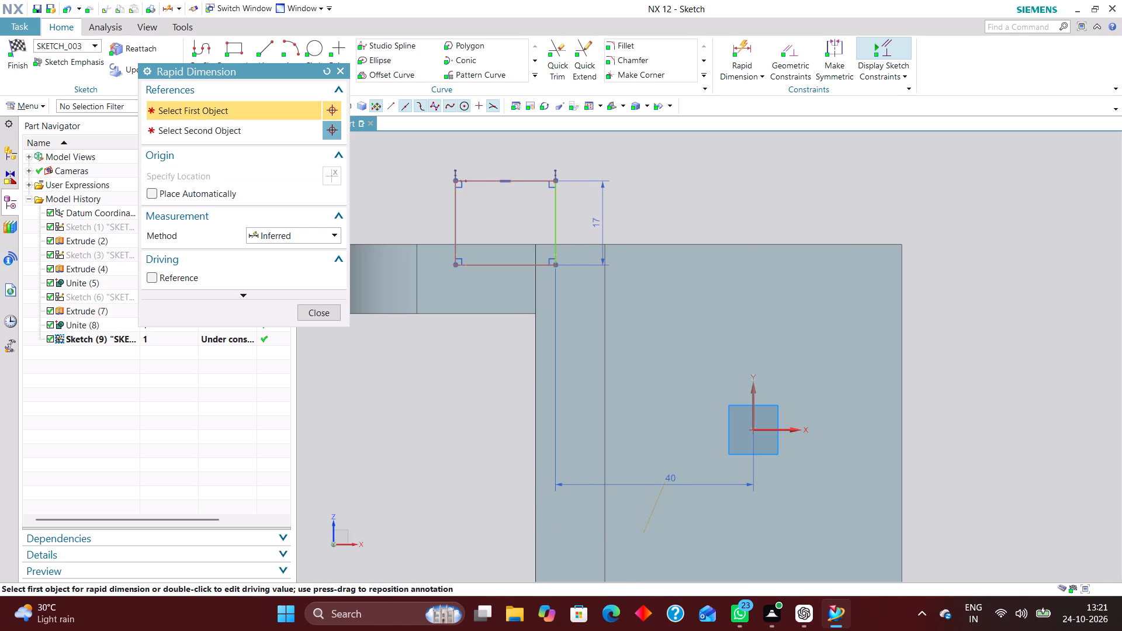
text(30)
key(Return)
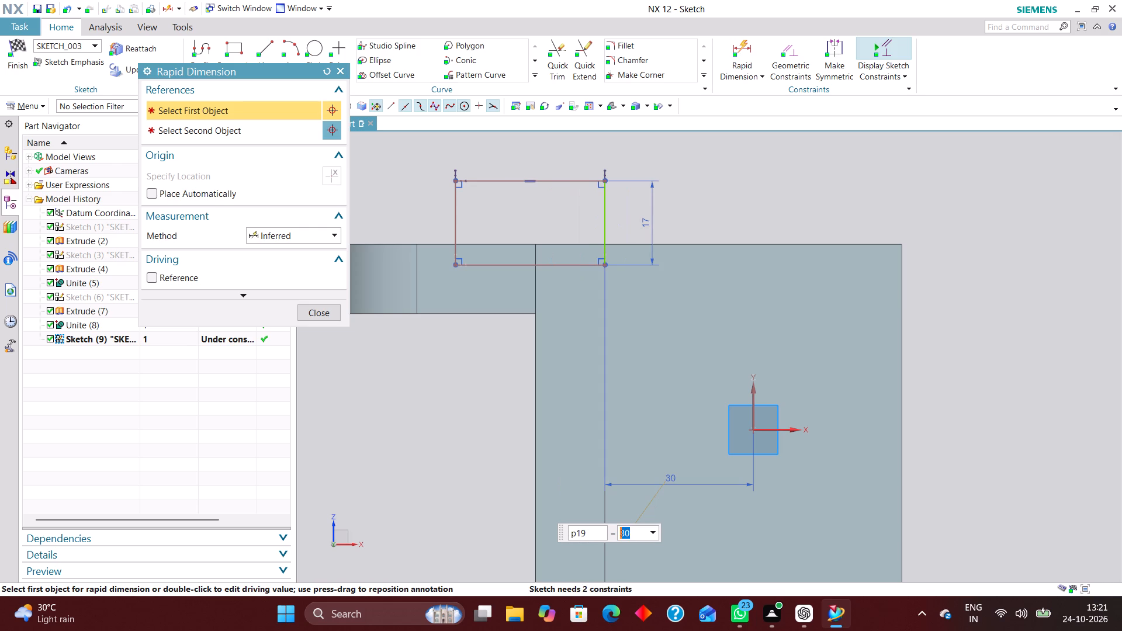
Dimension the rectangle's upper edge and set its width to 14 mm.
scroll(556, 317, down, 2)
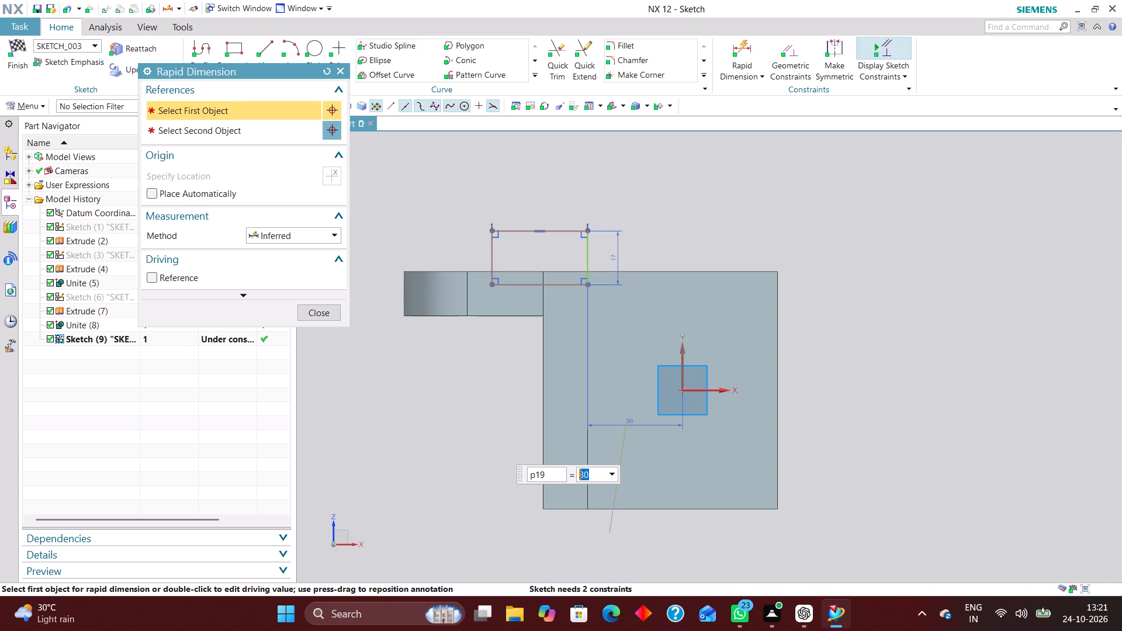
click(560, 230)
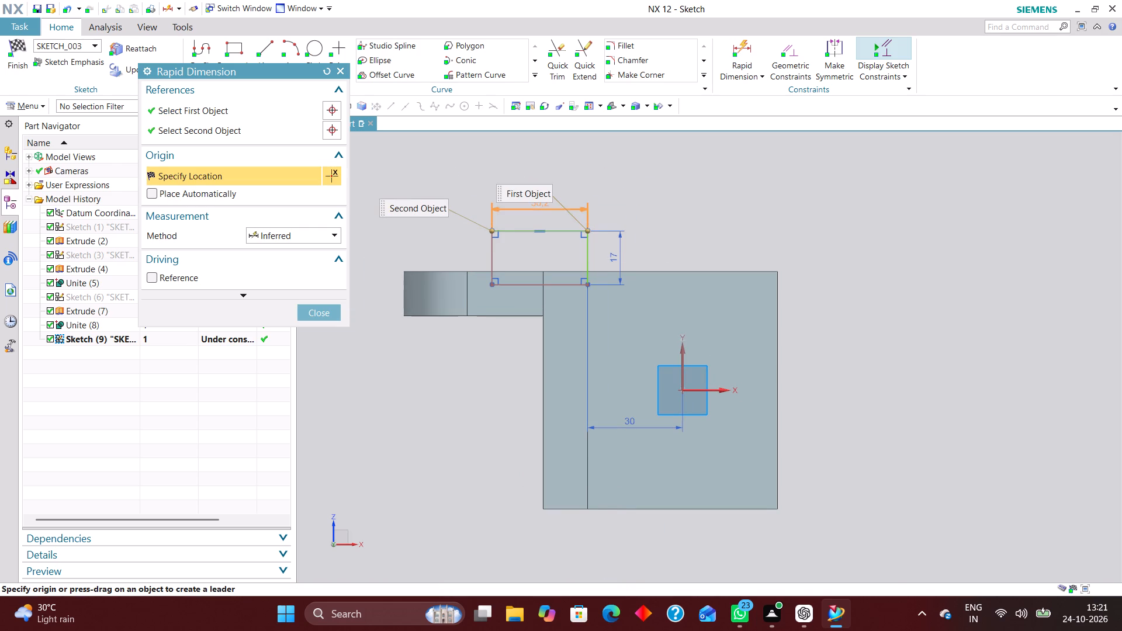
click(541, 164)
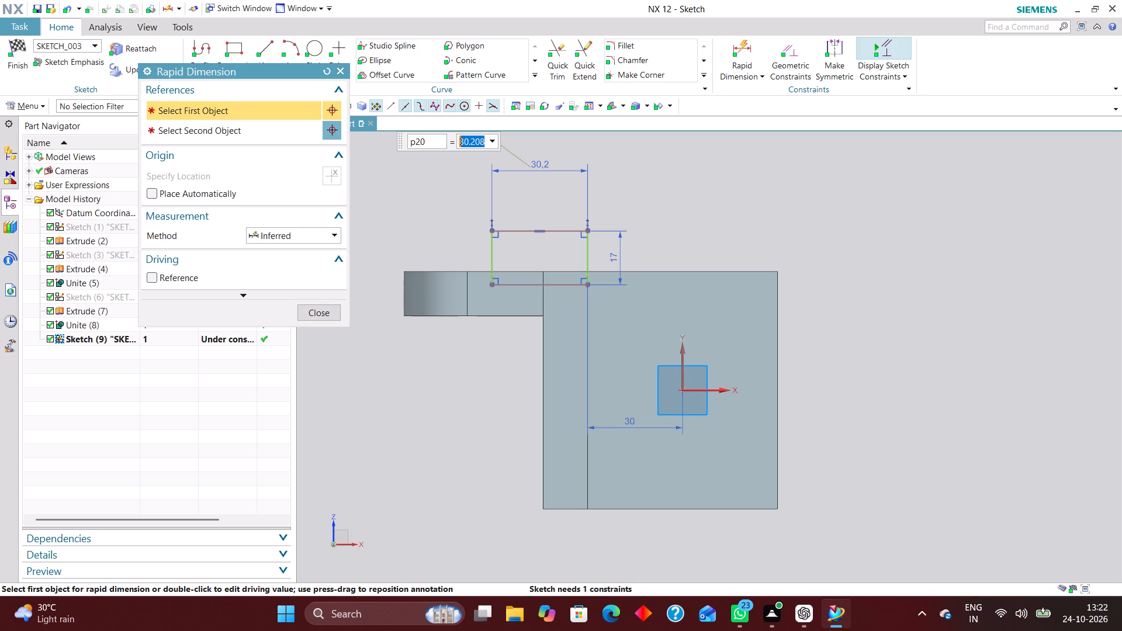
text(14)
key(Return)
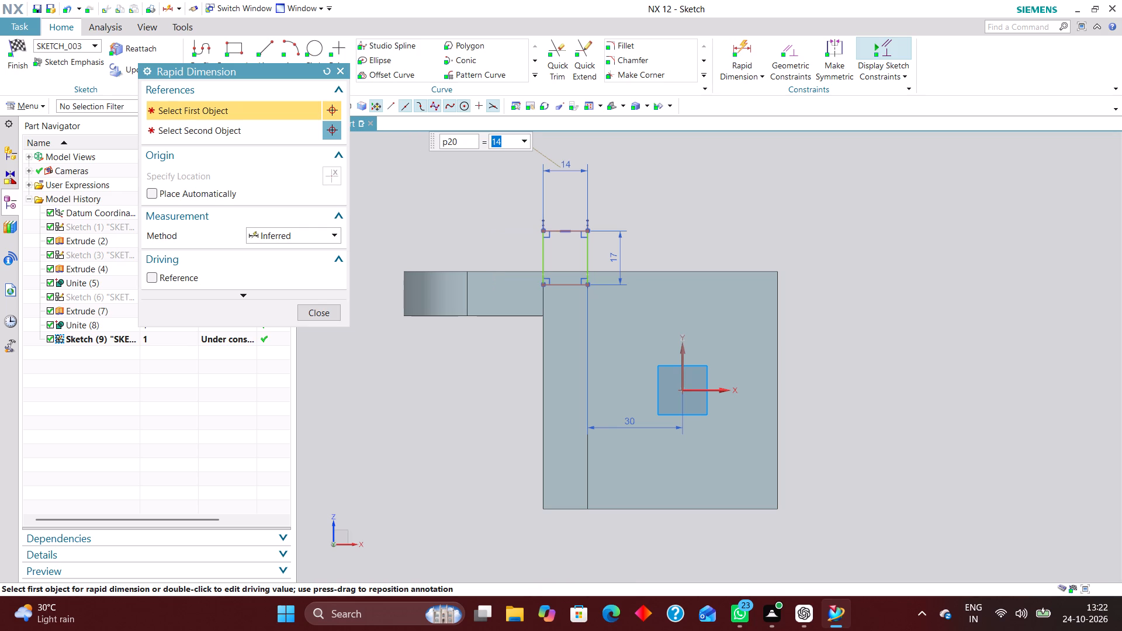
Dimension the sketch's horizontal axis to the rectangle's upper edge, set the distance to 37.5 mm, and end dimensioning.
scroll(612, 317, up, 1)
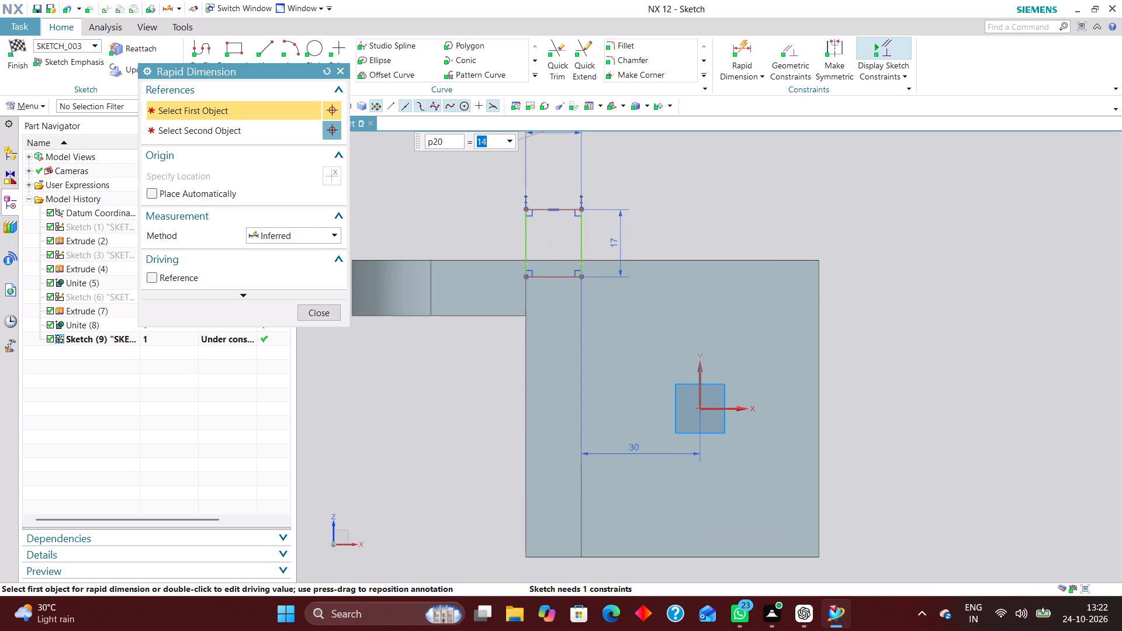
click(729, 407)
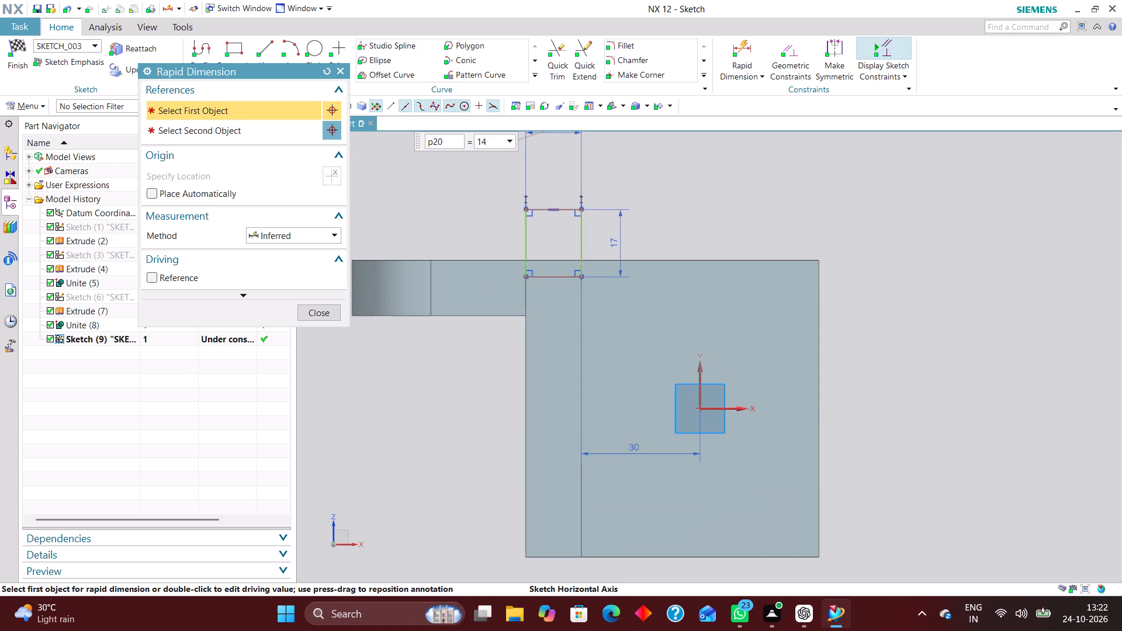
click(573, 210)
click(891, 314)
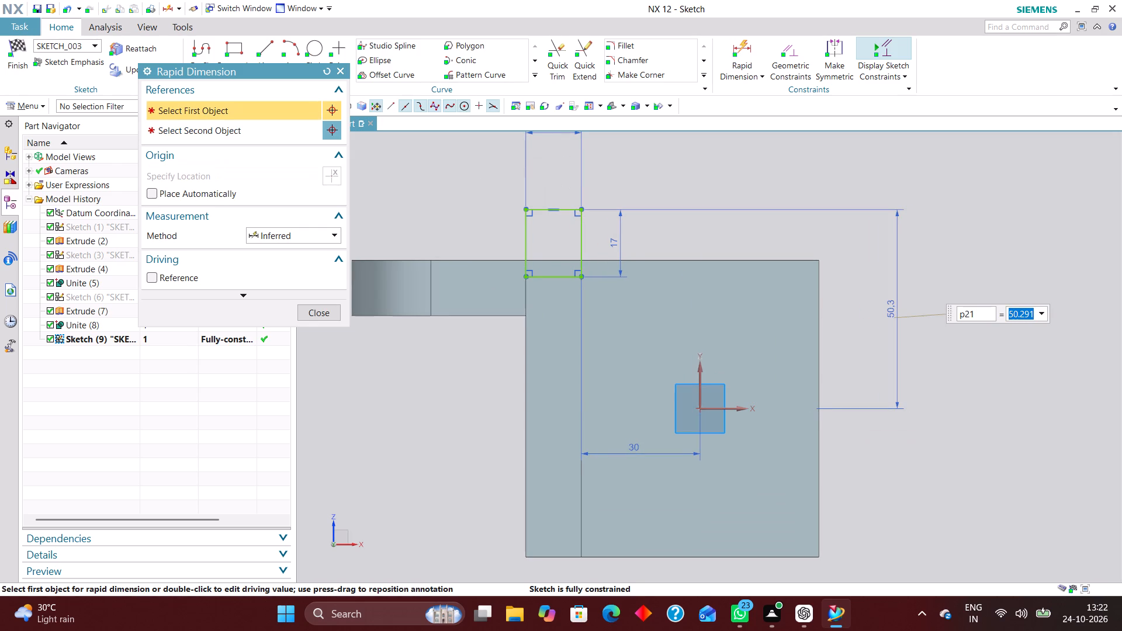
text(45)
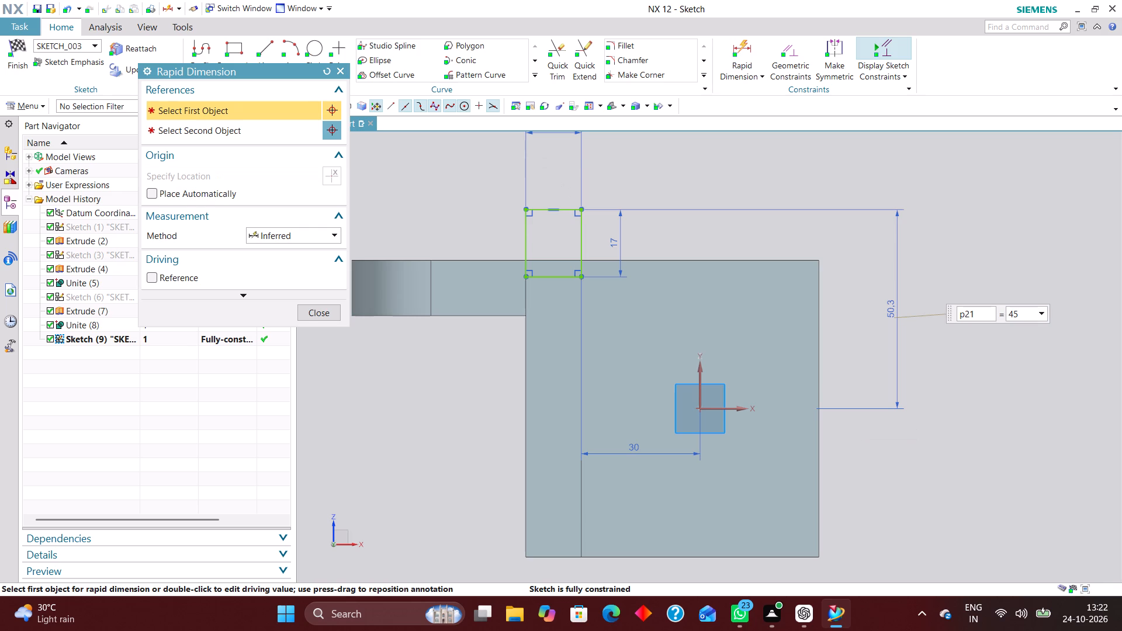
key(Return)
text(40)
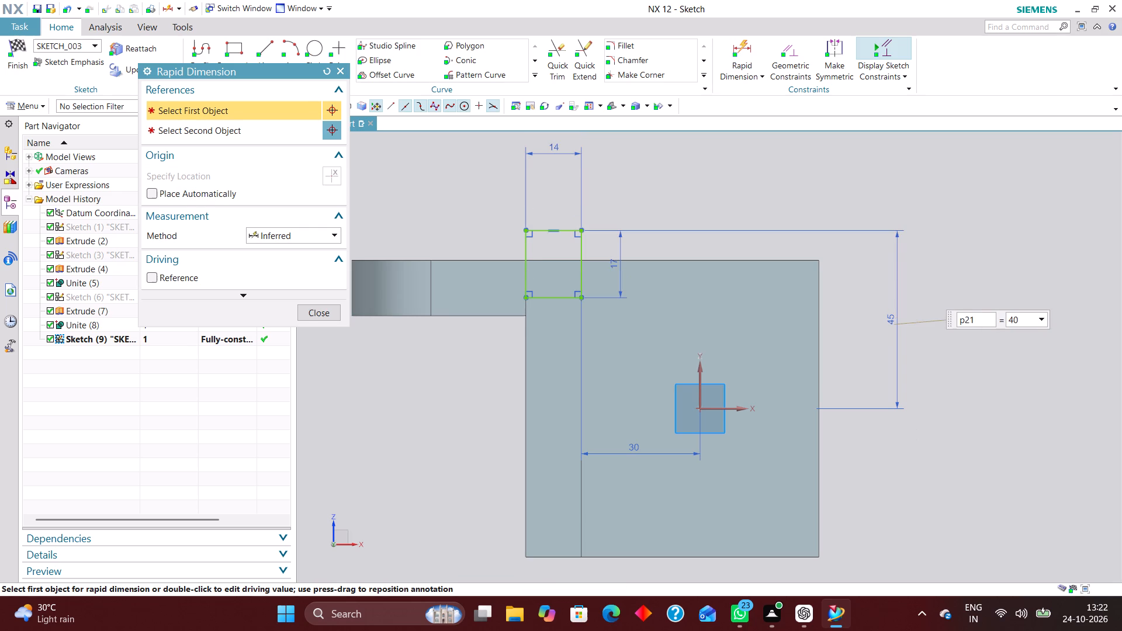
key(Return)
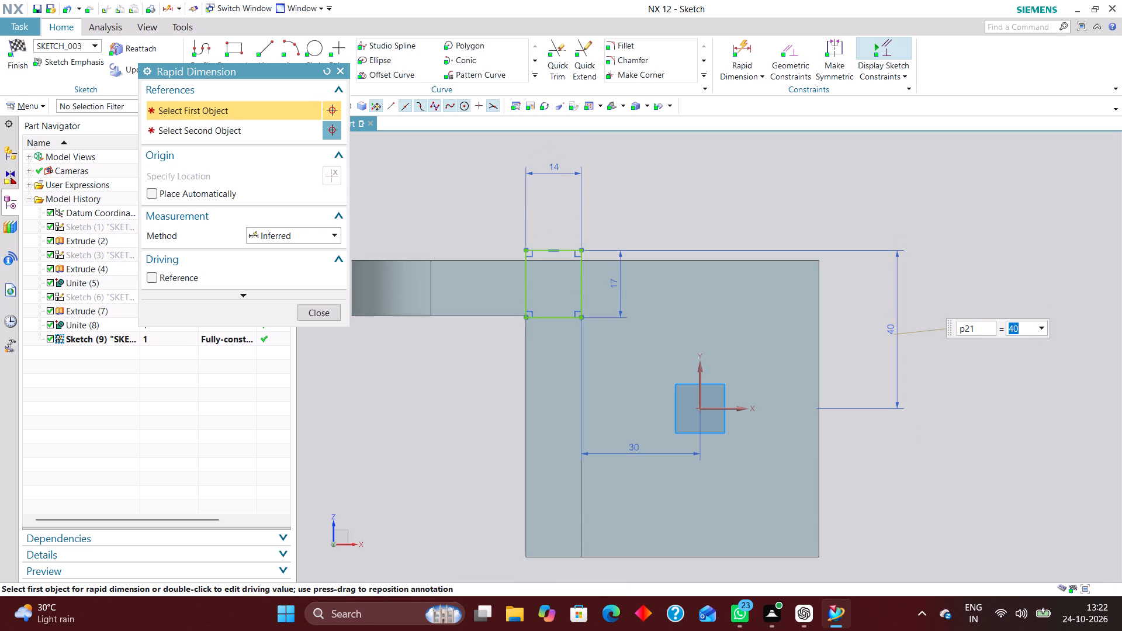
text(38.)
key(5)
key(Return)
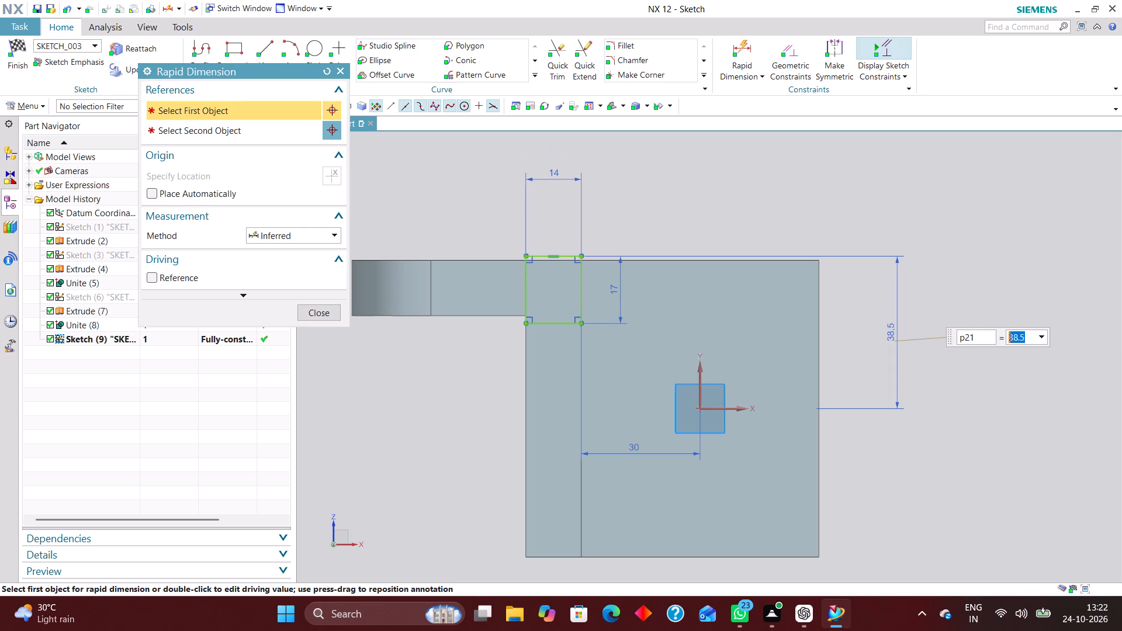
text(37.5)
key(Return)
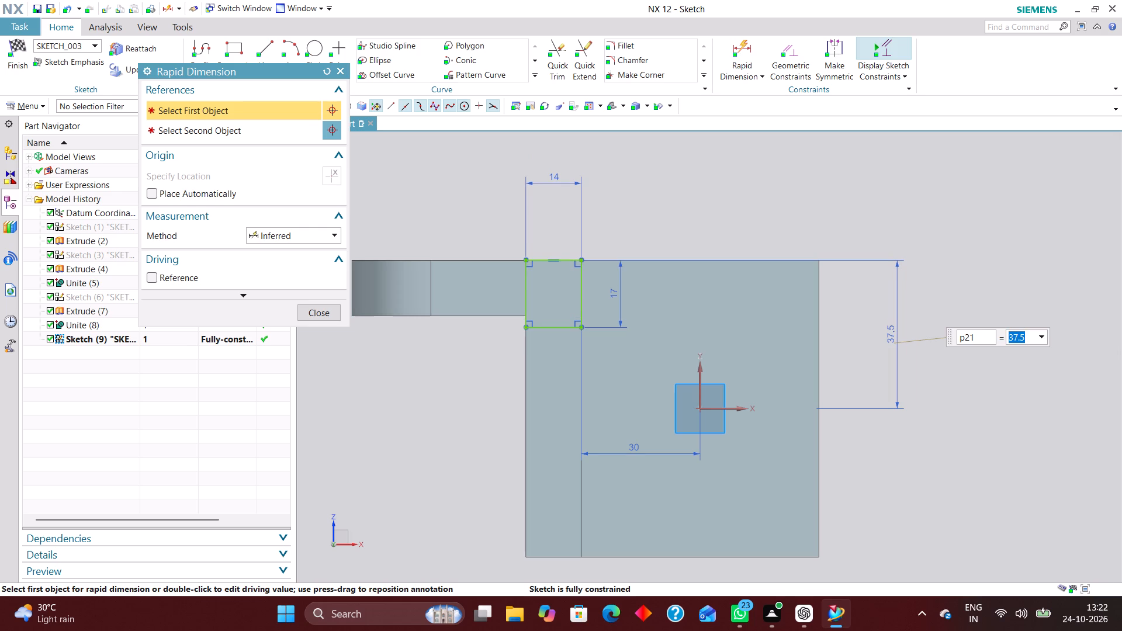
click(304, 317)
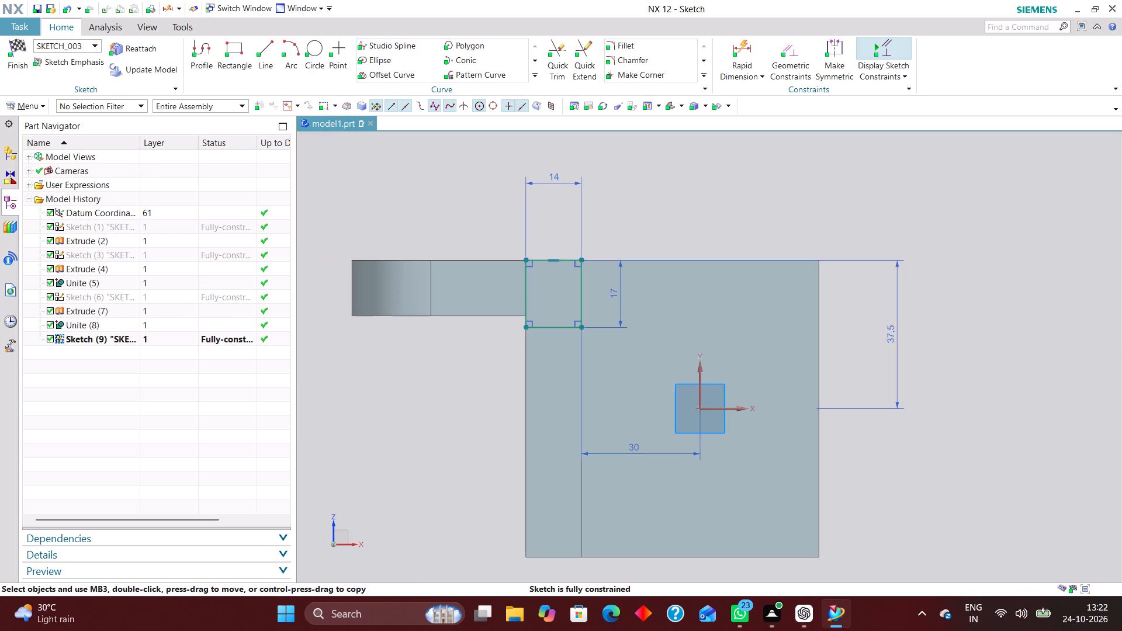
Finish the rectangle sketch and return to modeling.
scroll(1002, 408, down, 2)
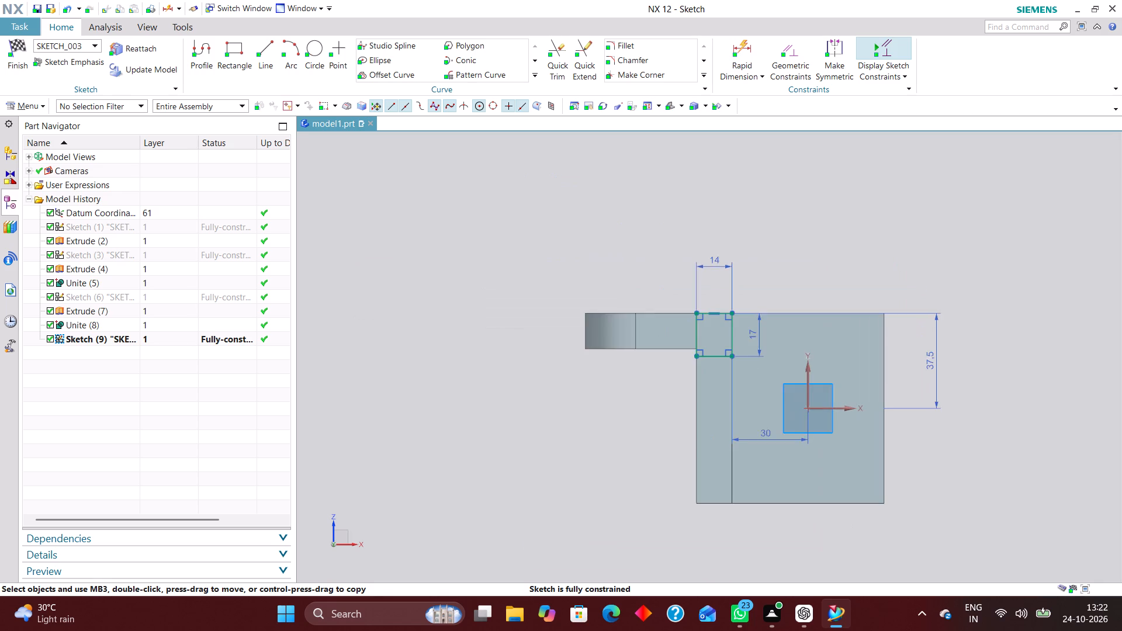
middle_drag(1016, 388, 1015, 404)
scroll(1015, 404, up, 1)
right_drag(1015, 404, 964, 410)
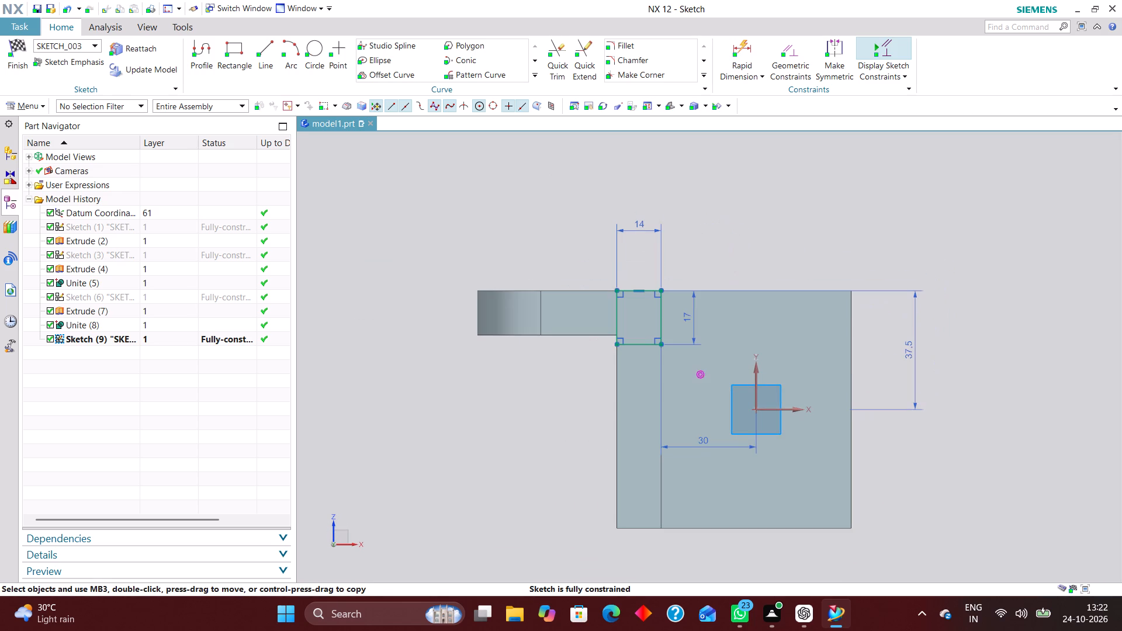
click(14, 47)
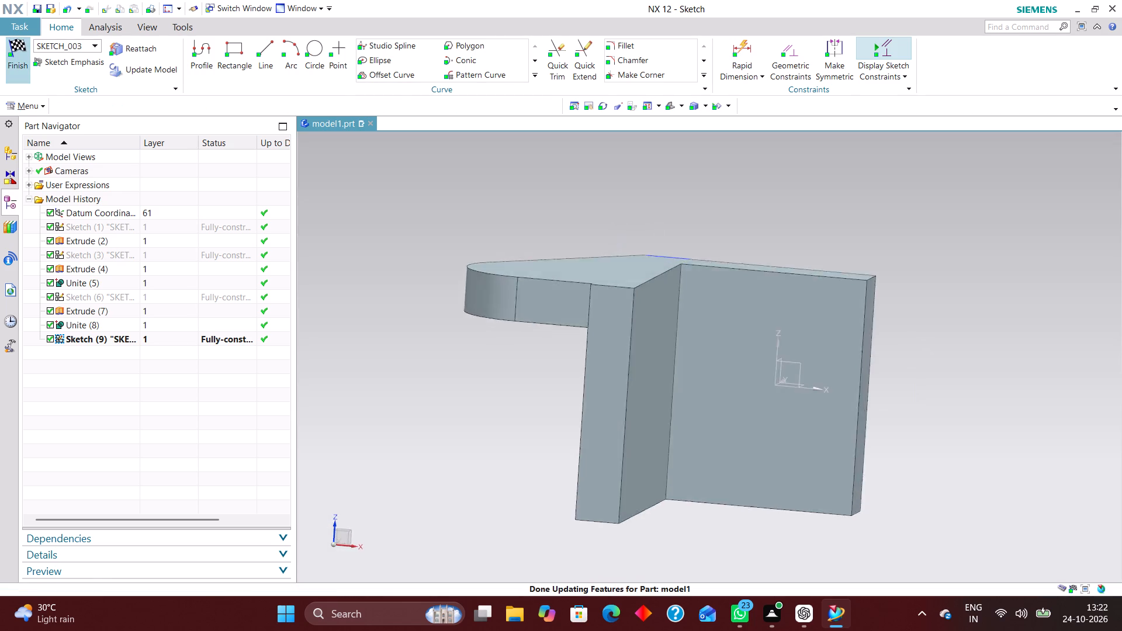
Extrude the 14 by 17 mm rectangle sketch along the flange-side wall from 14 to 89 mm, with Boolean set to None.
click(169, 48)
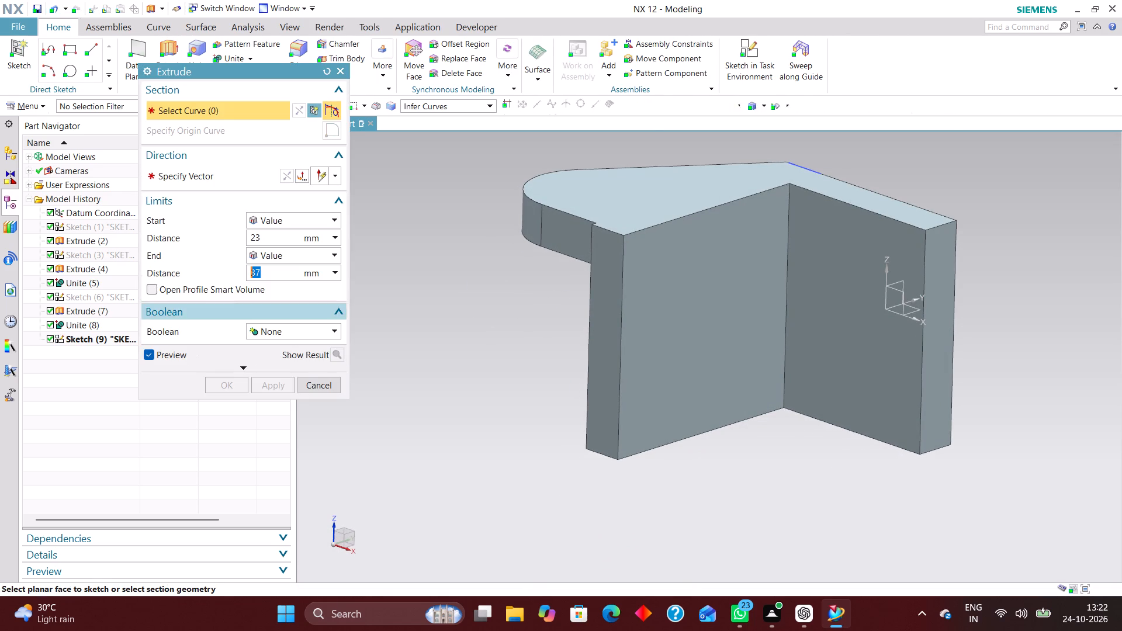
click(89, 334)
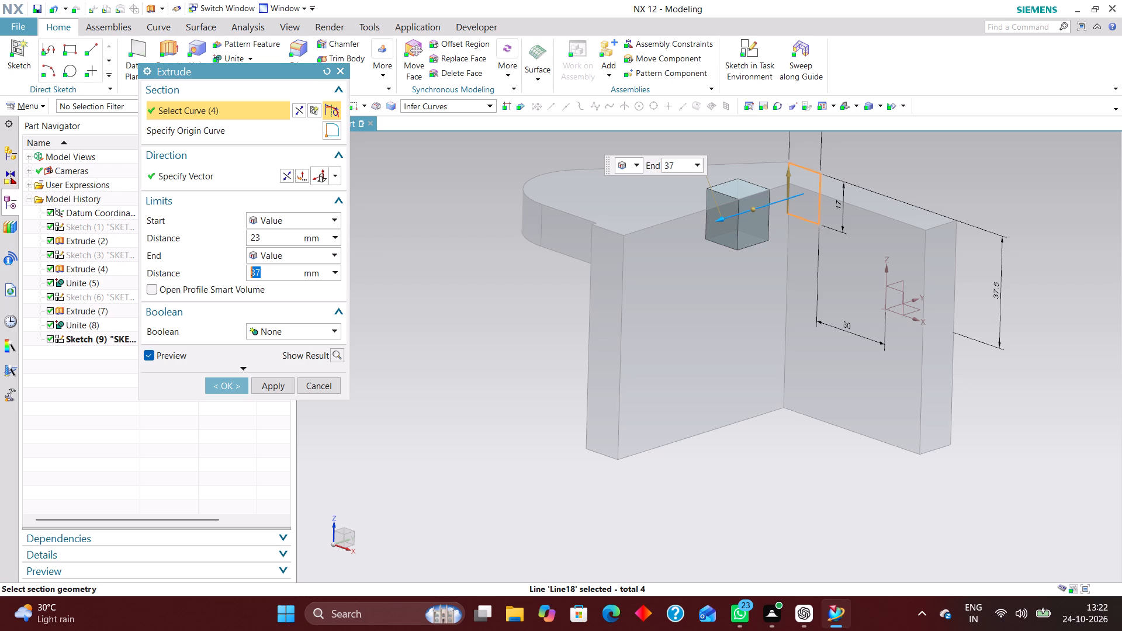
middle_drag(1019, 341, 978, 343)
scroll(978, 343, up, 1)
right_drag(998, 282, 907, 288)
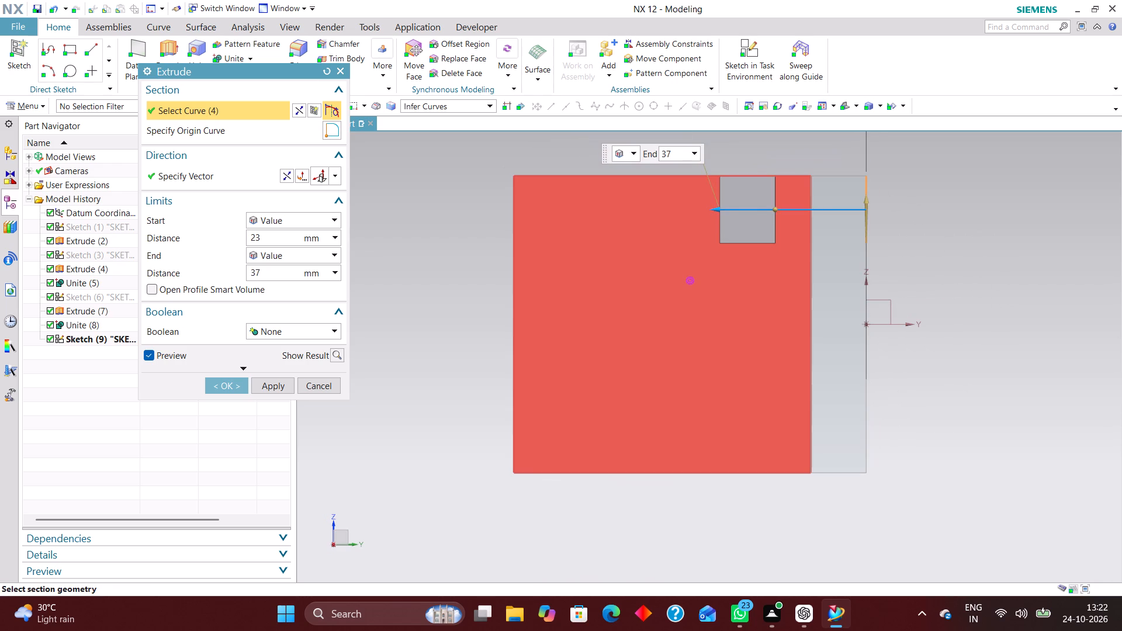
drag(771, 207, 863, 211)
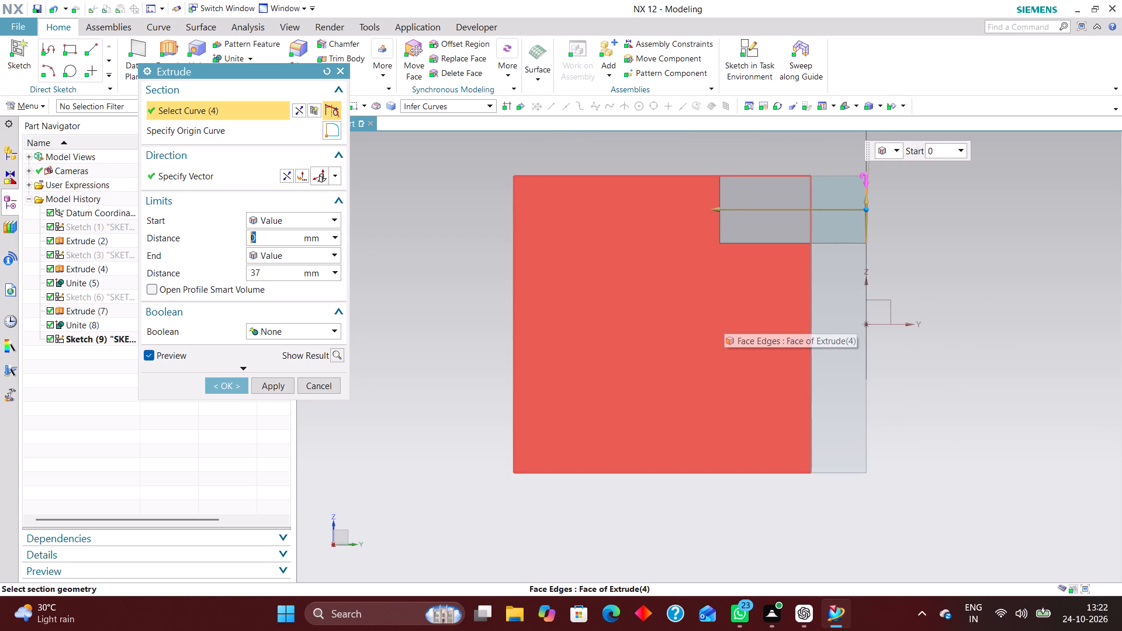
drag(718, 212, 666, 214)
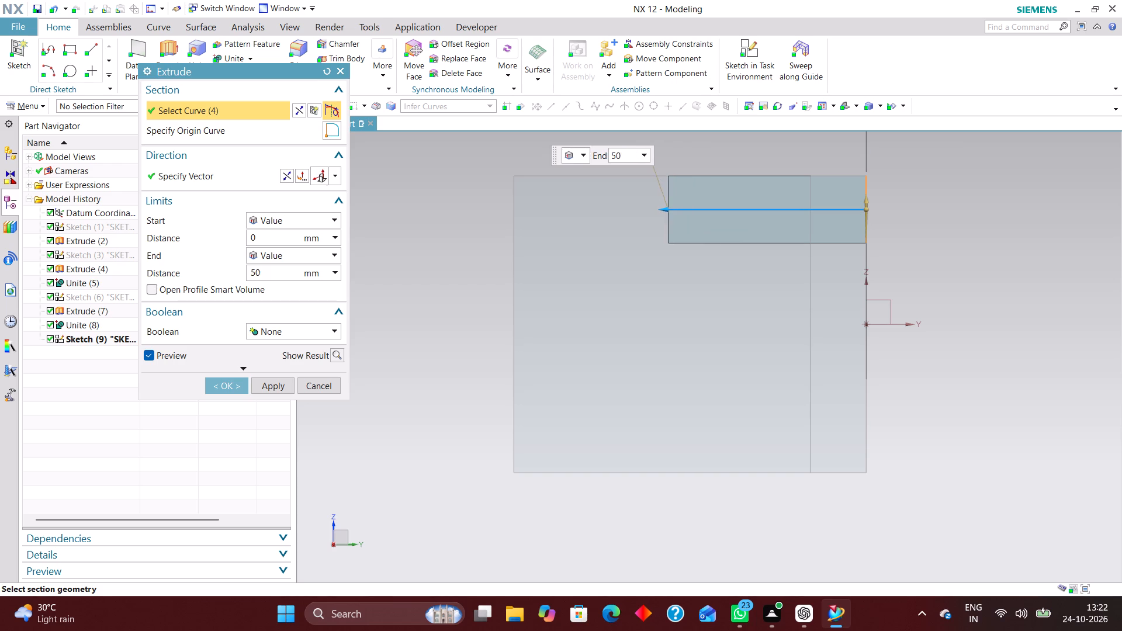
drag(666, 214, 528, 211)
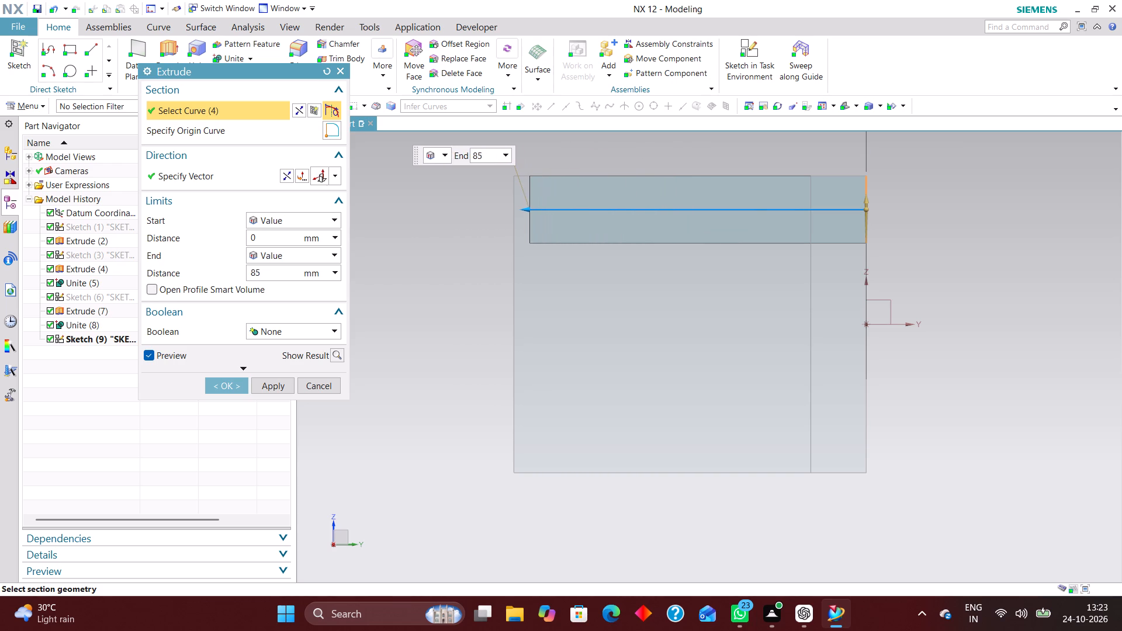
drag(528, 211, 513, 209)
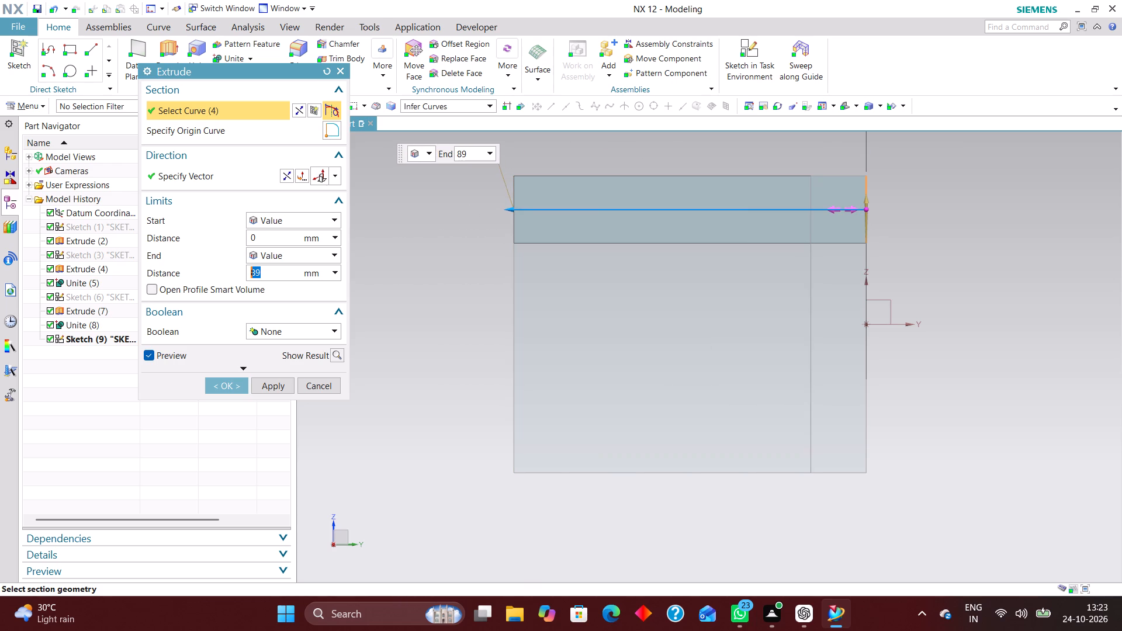
drag(868, 209, 813, 203)
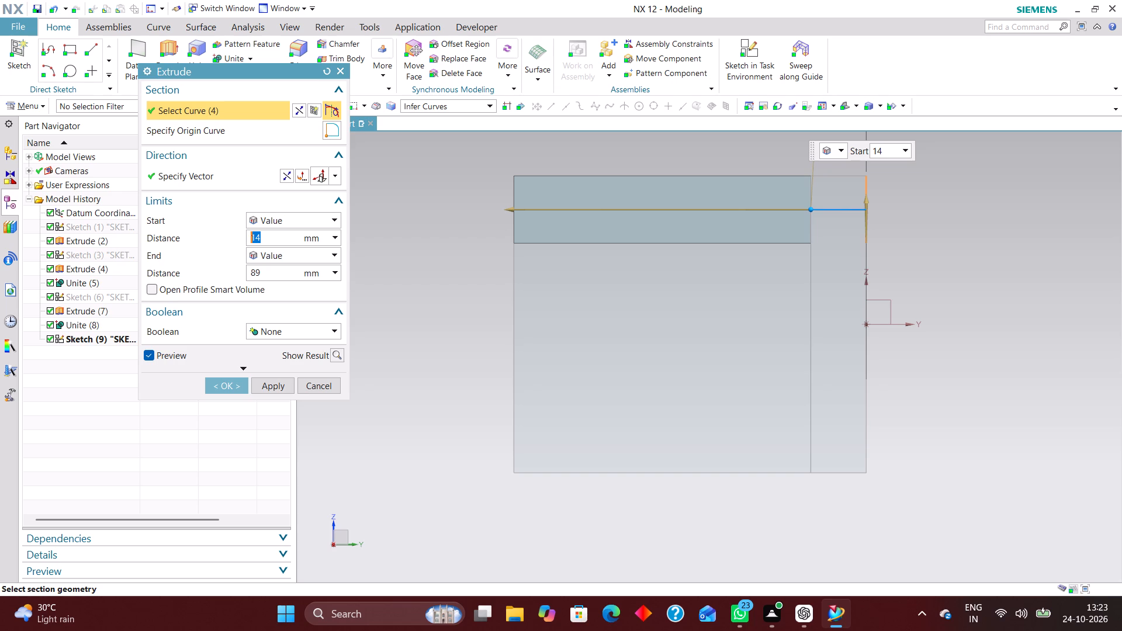
scroll(832, 192, up, 5)
scroll(830, 233, down, 2)
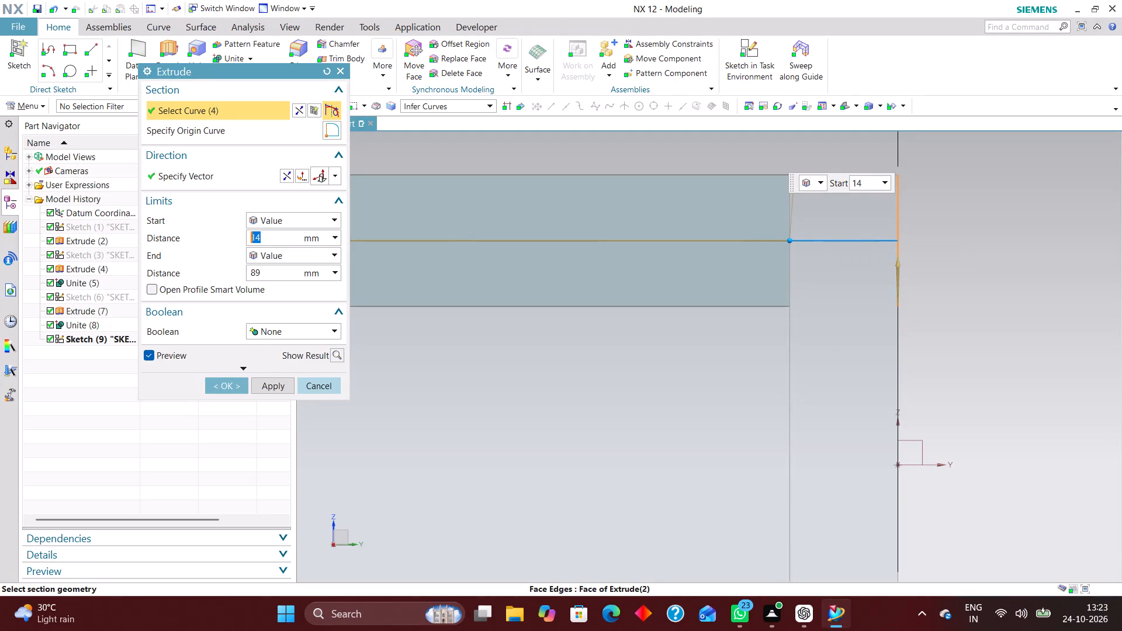
click(228, 388)
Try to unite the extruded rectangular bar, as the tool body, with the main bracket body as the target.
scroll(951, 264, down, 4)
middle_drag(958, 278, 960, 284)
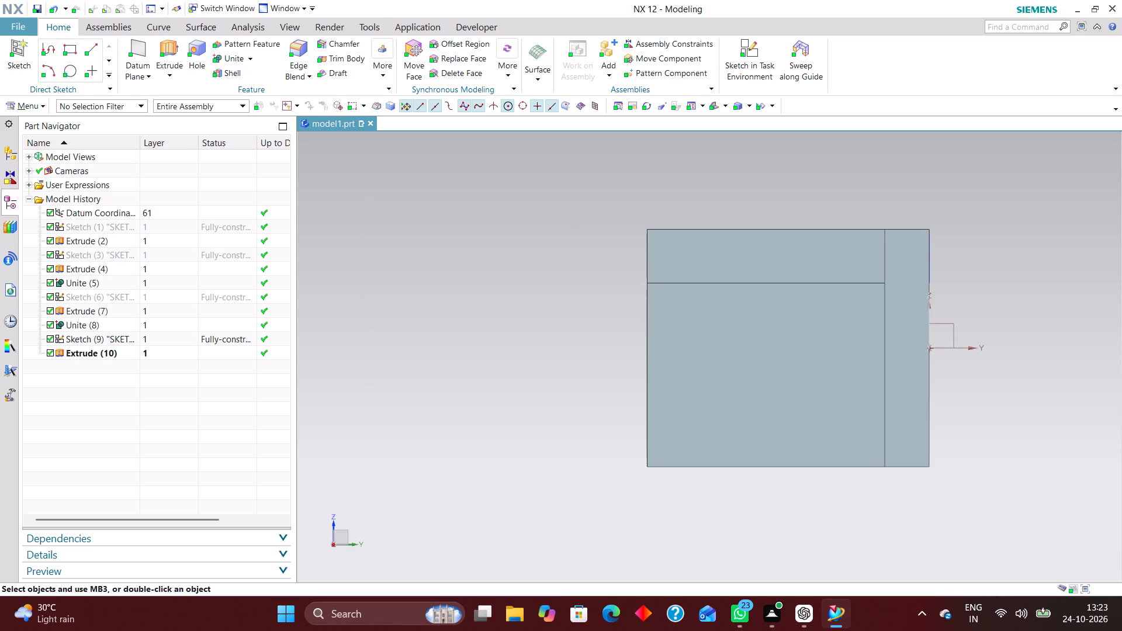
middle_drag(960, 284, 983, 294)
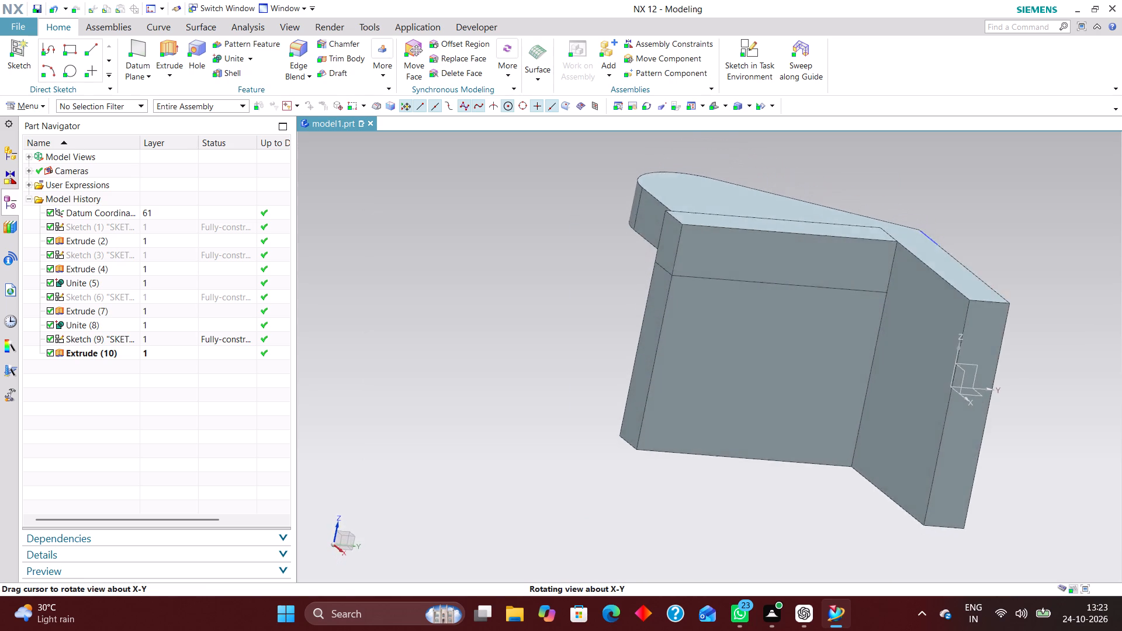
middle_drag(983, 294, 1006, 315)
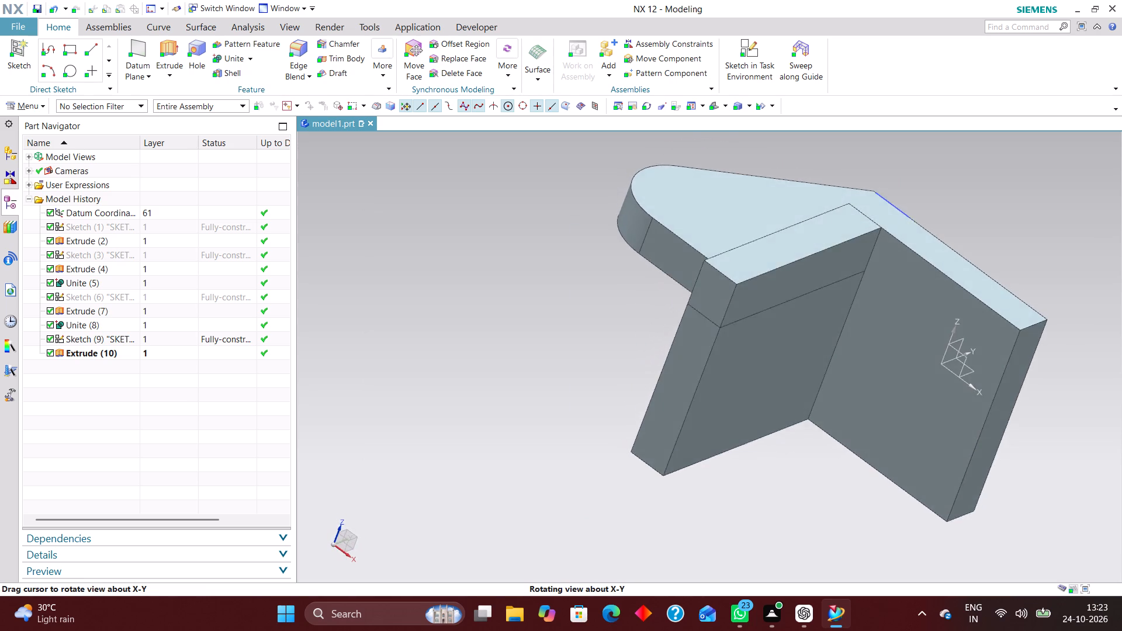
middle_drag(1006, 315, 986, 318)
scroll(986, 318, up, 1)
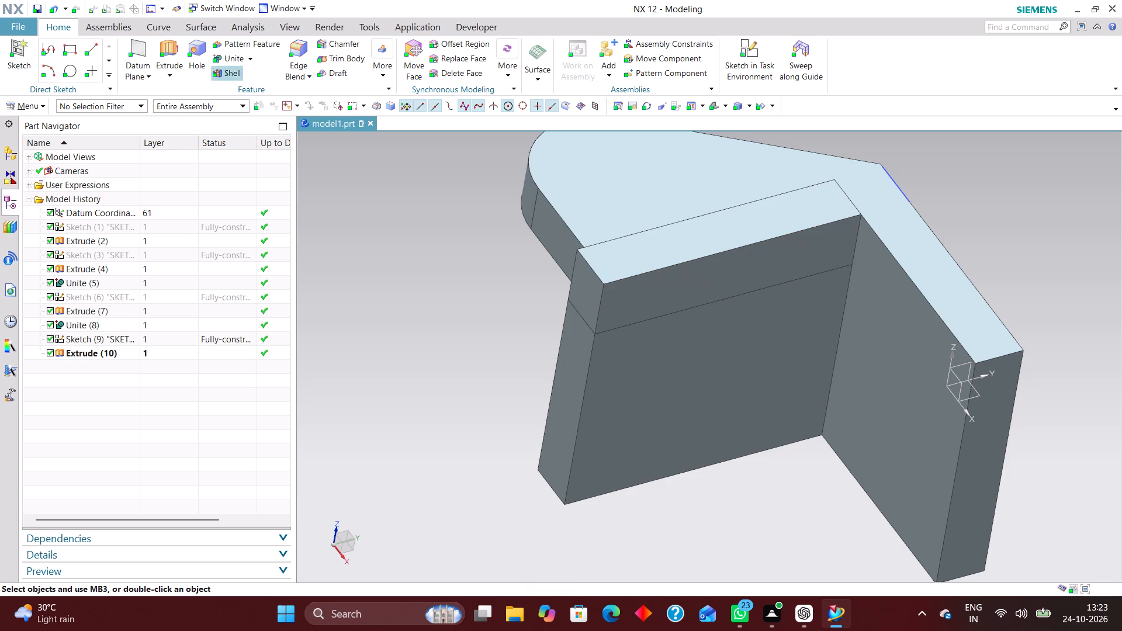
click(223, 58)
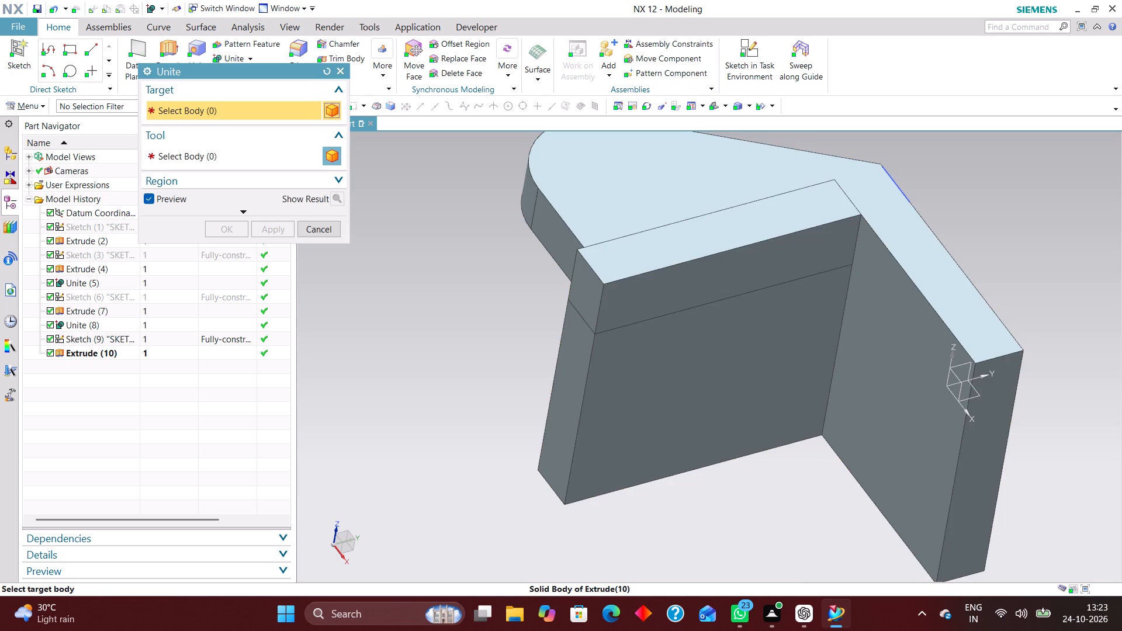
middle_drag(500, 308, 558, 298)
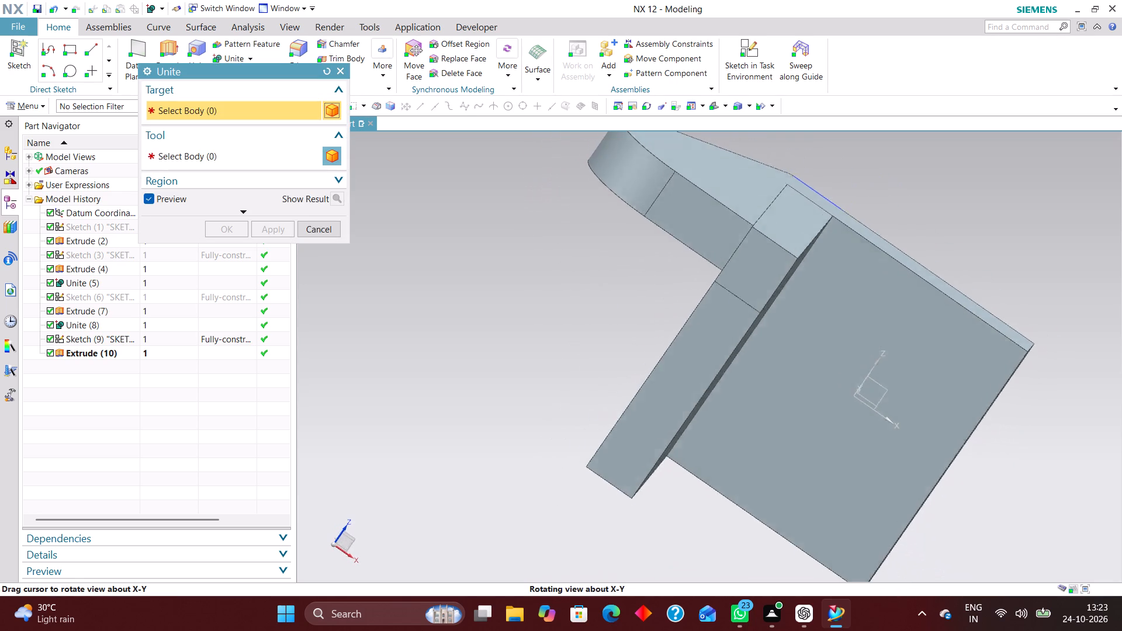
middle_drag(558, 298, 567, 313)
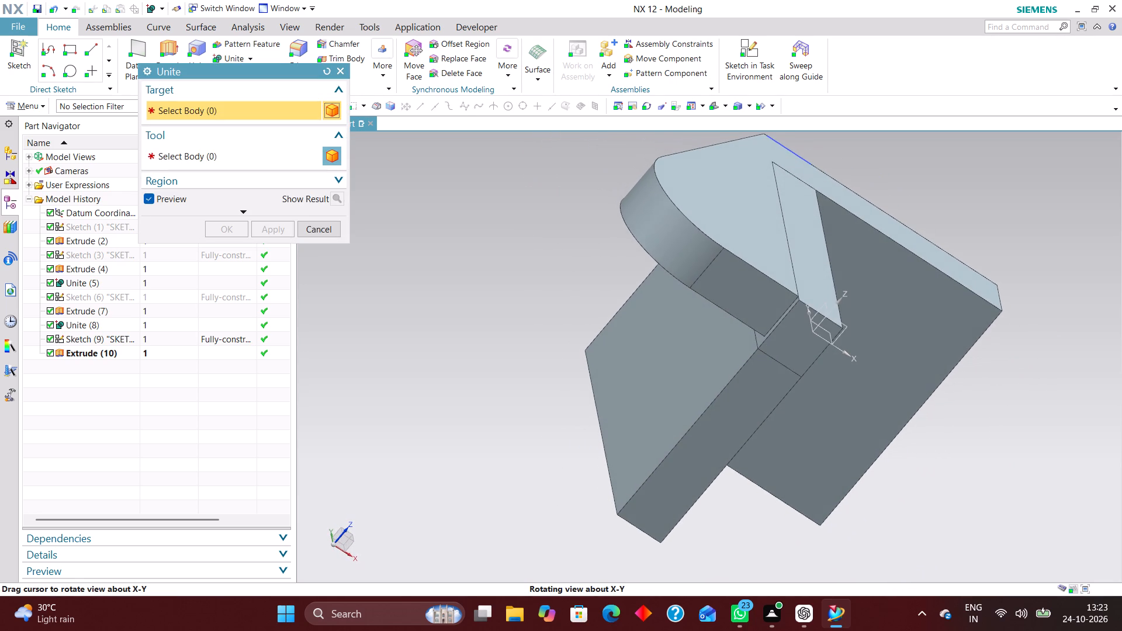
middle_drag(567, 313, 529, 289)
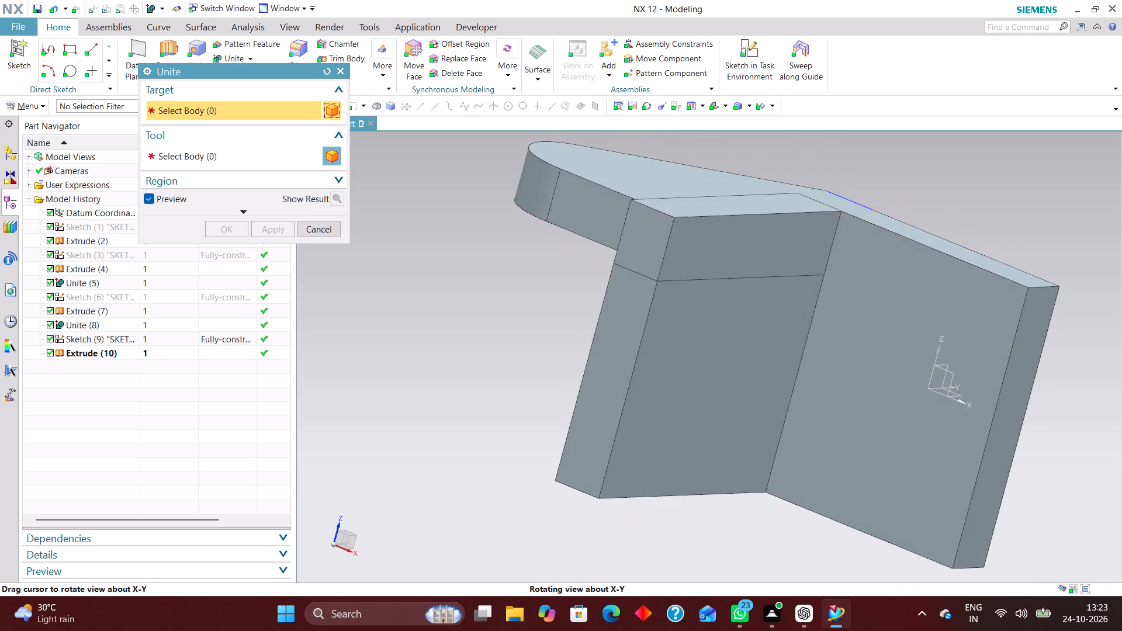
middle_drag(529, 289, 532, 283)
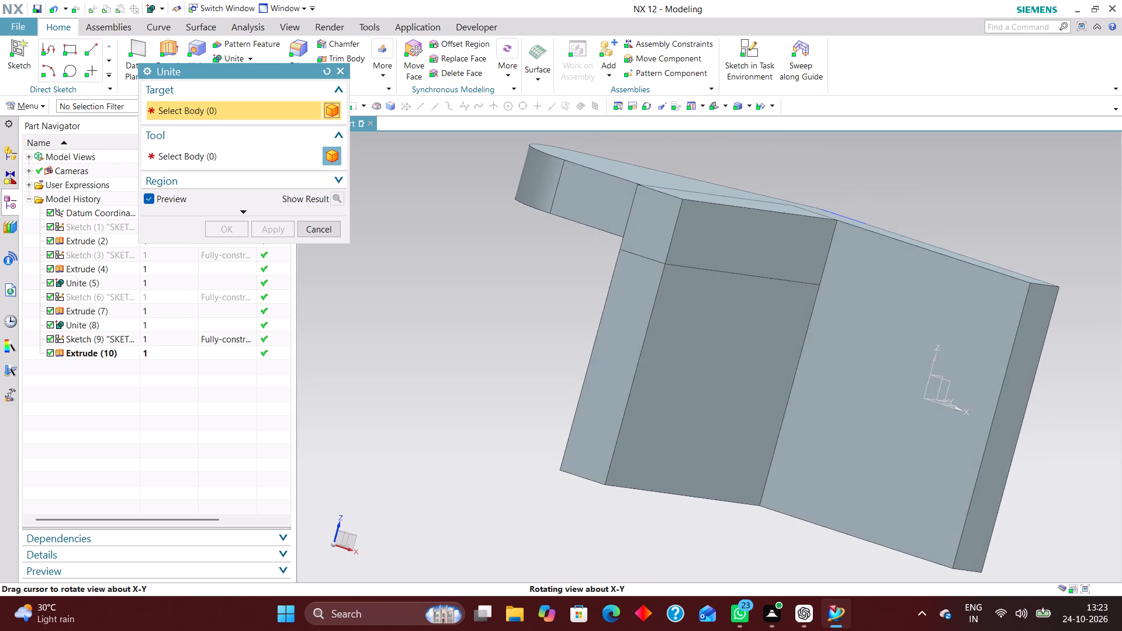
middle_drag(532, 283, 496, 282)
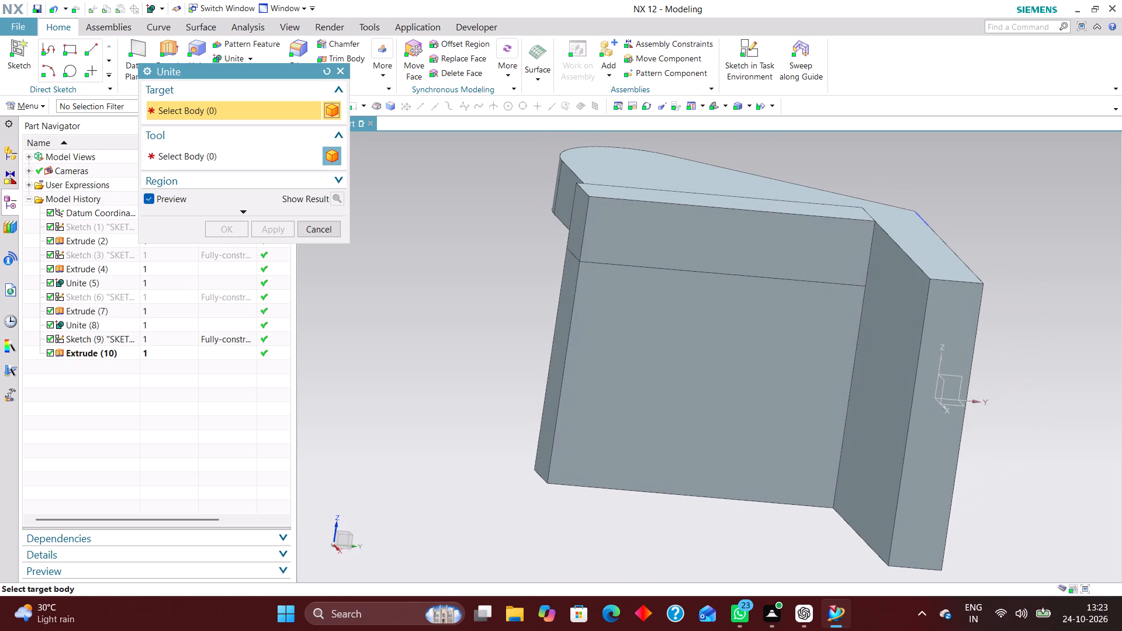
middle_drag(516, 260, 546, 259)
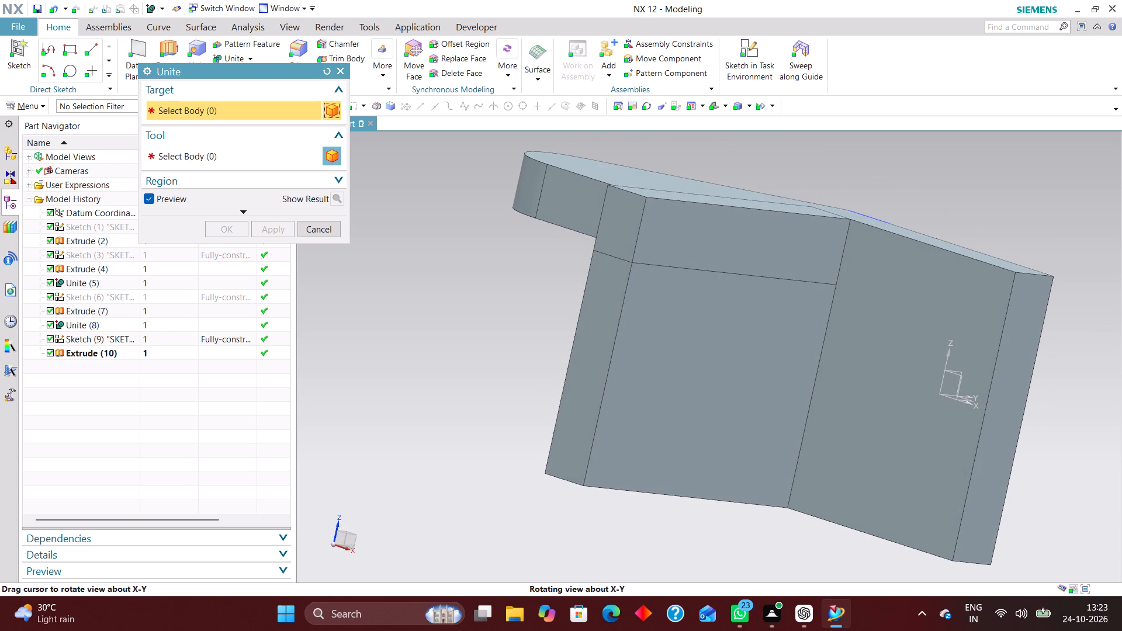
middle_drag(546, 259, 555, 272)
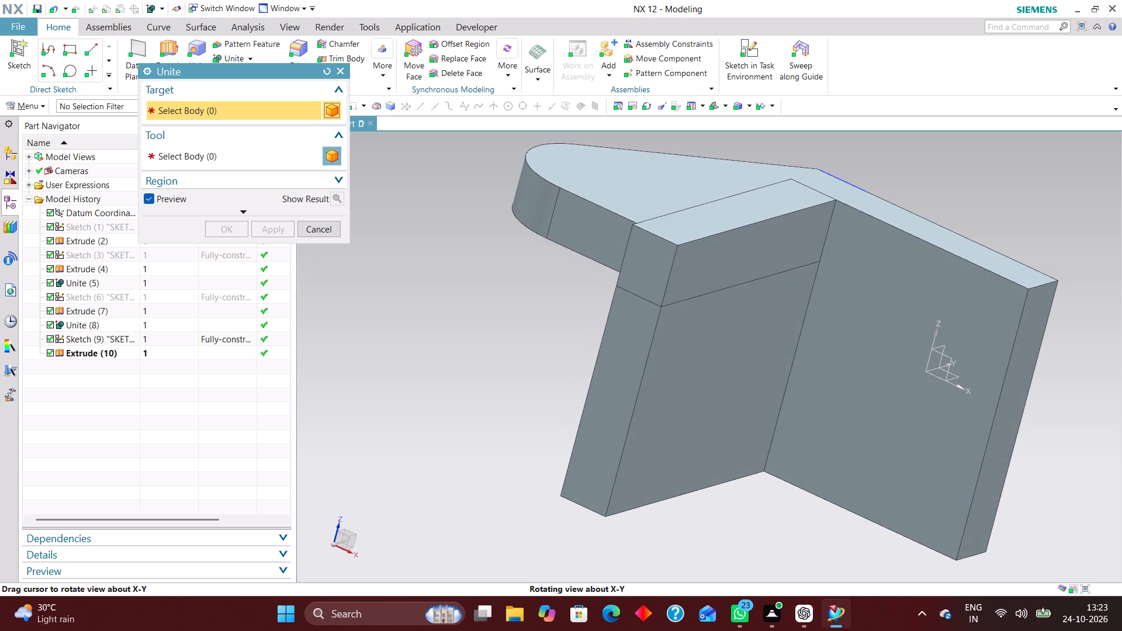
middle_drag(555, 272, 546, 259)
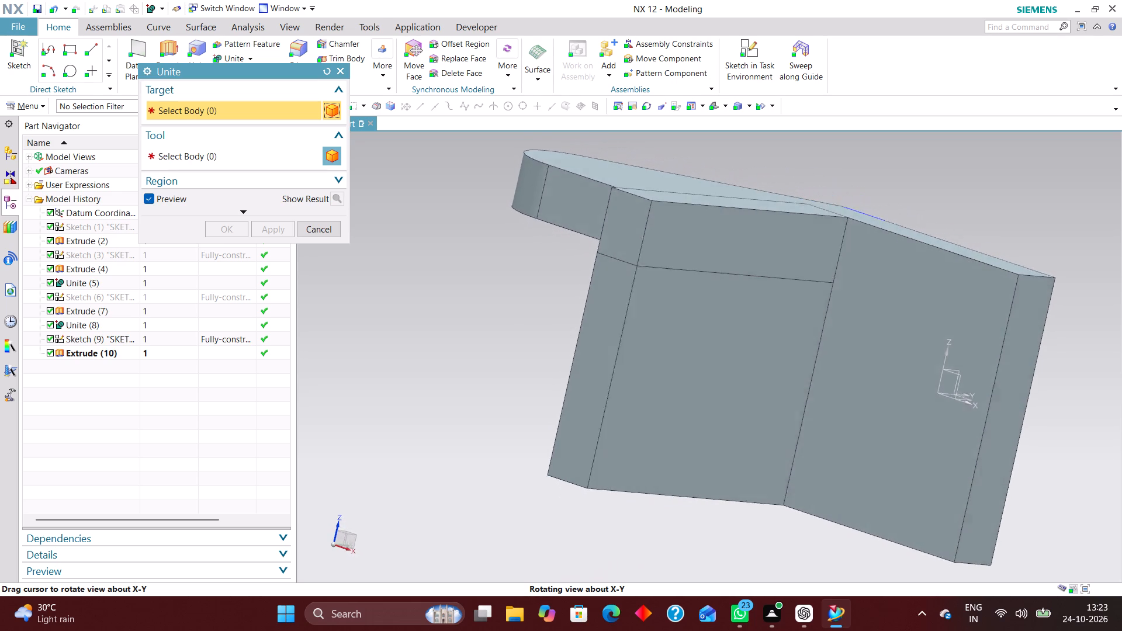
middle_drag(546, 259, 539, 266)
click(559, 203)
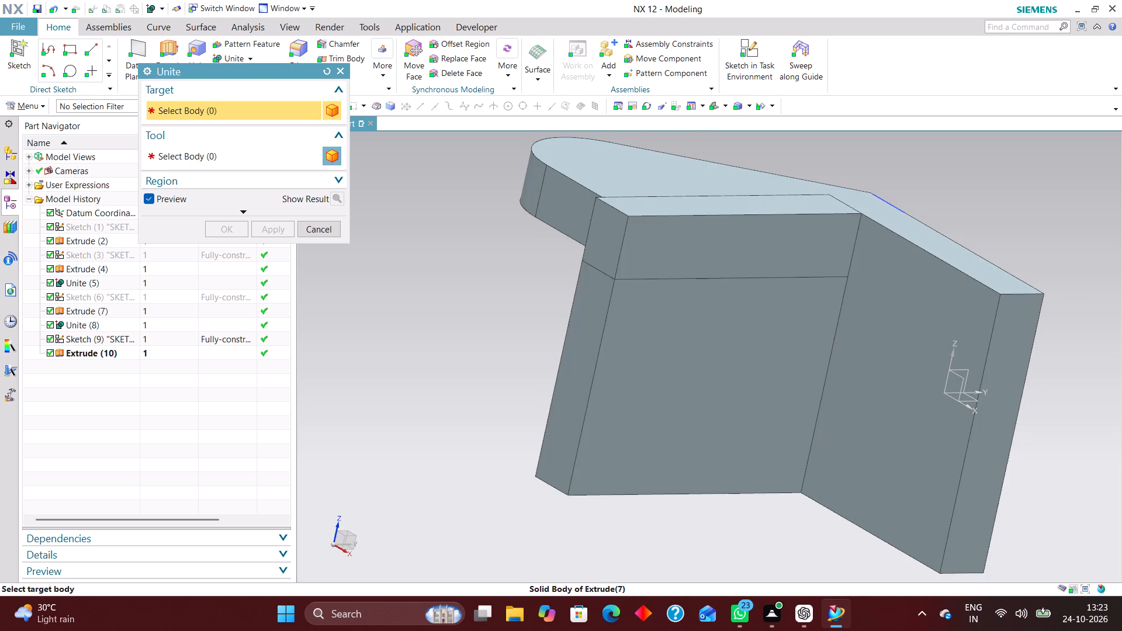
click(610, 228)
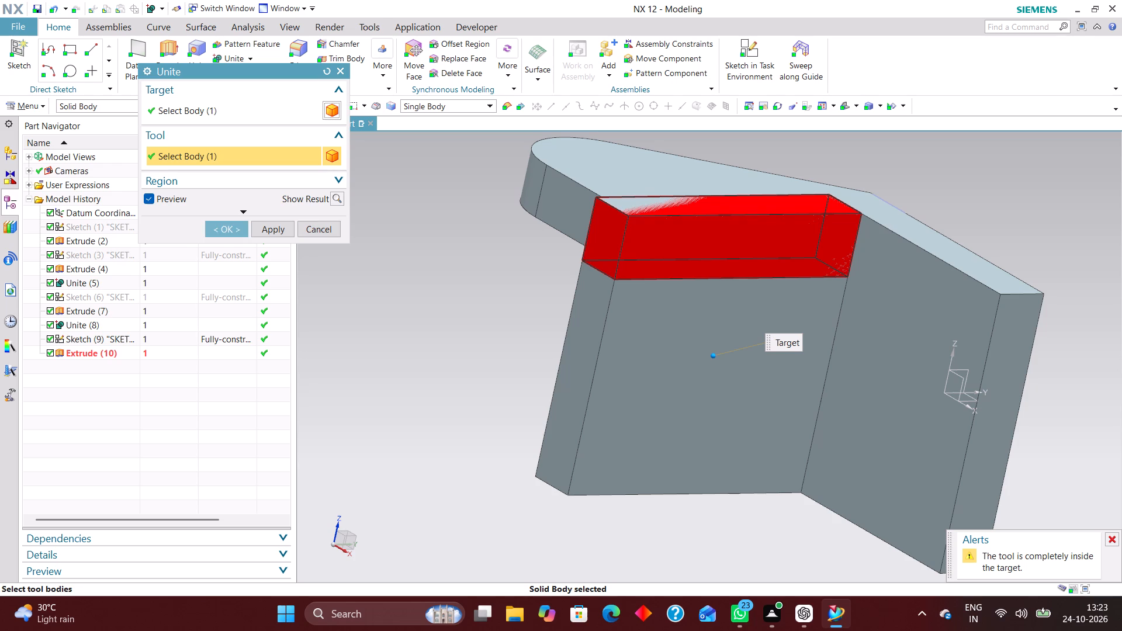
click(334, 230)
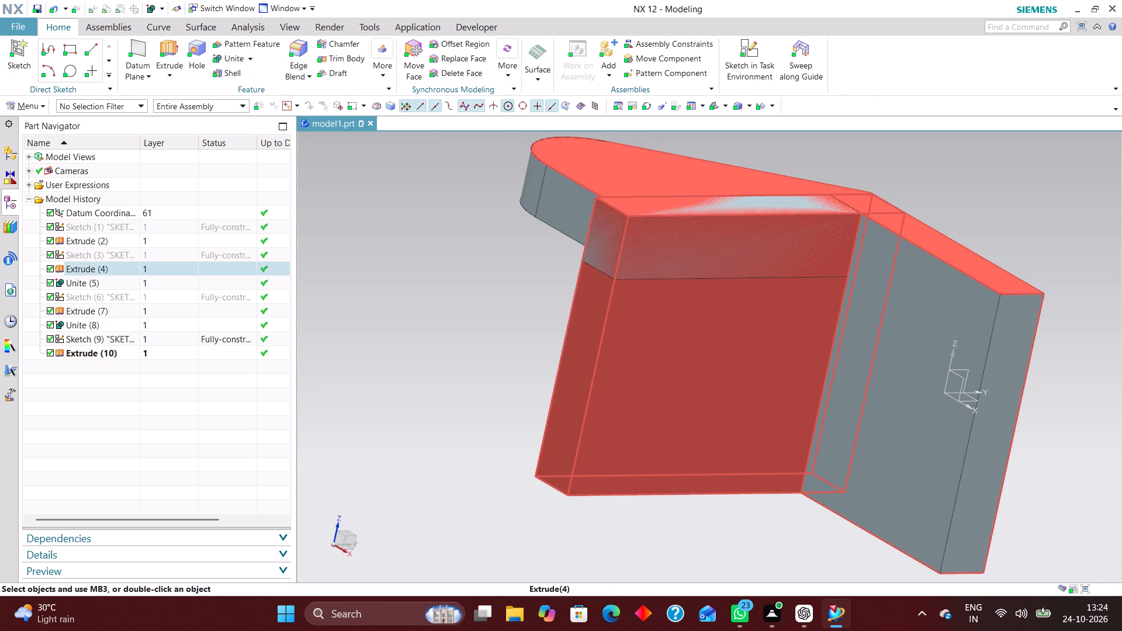
Create a new sketch on the YZ plane of the datum coordinate system.
middle_drag(541, 283, 562, 279)
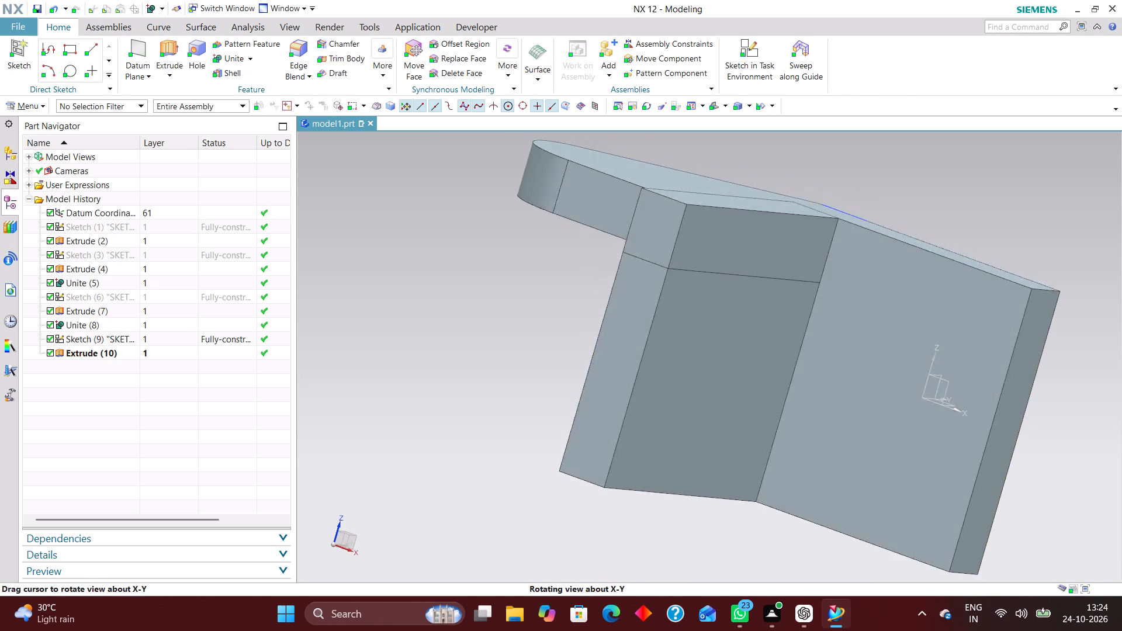
middle_drag(562, 279, 515, 285)
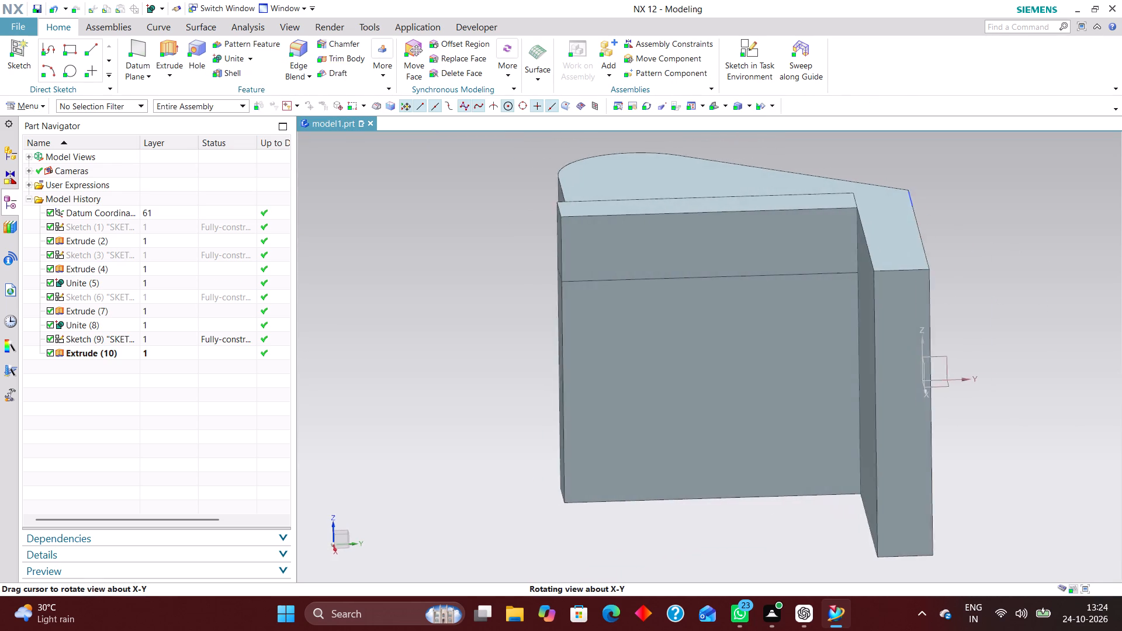
middle_drag(515, 285, 549, 288)
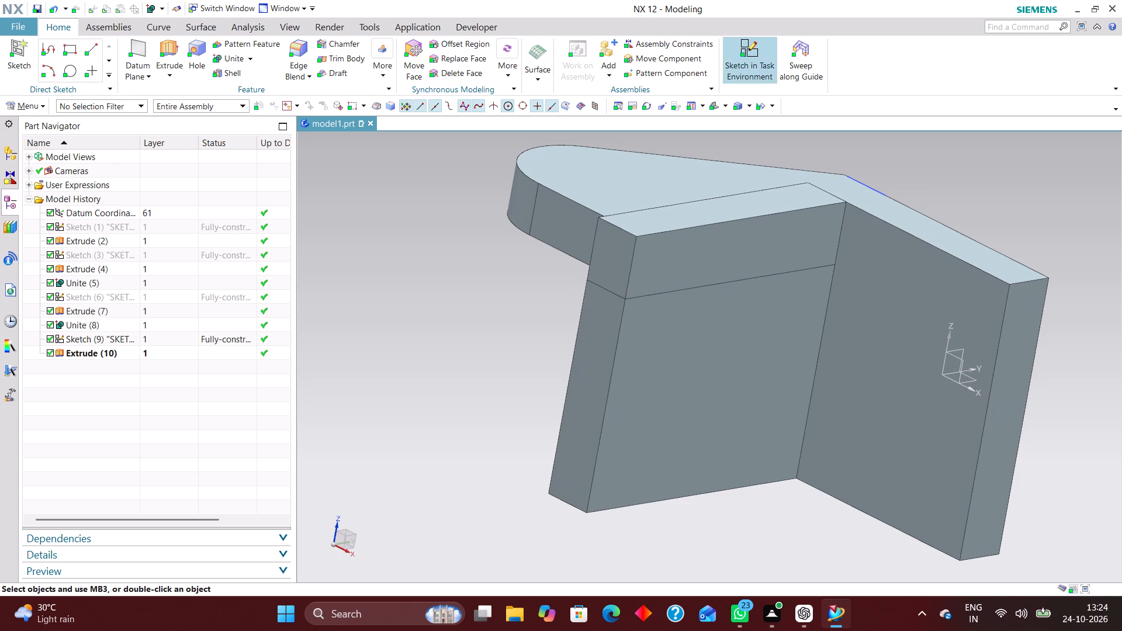
click(753, 39)
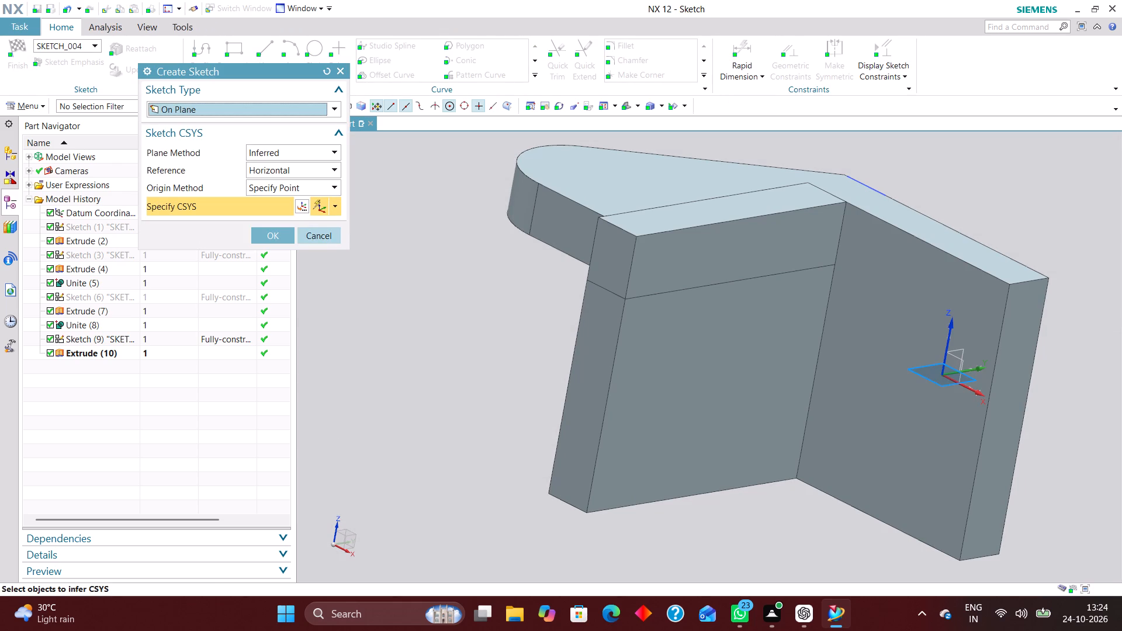
click(962, 349)
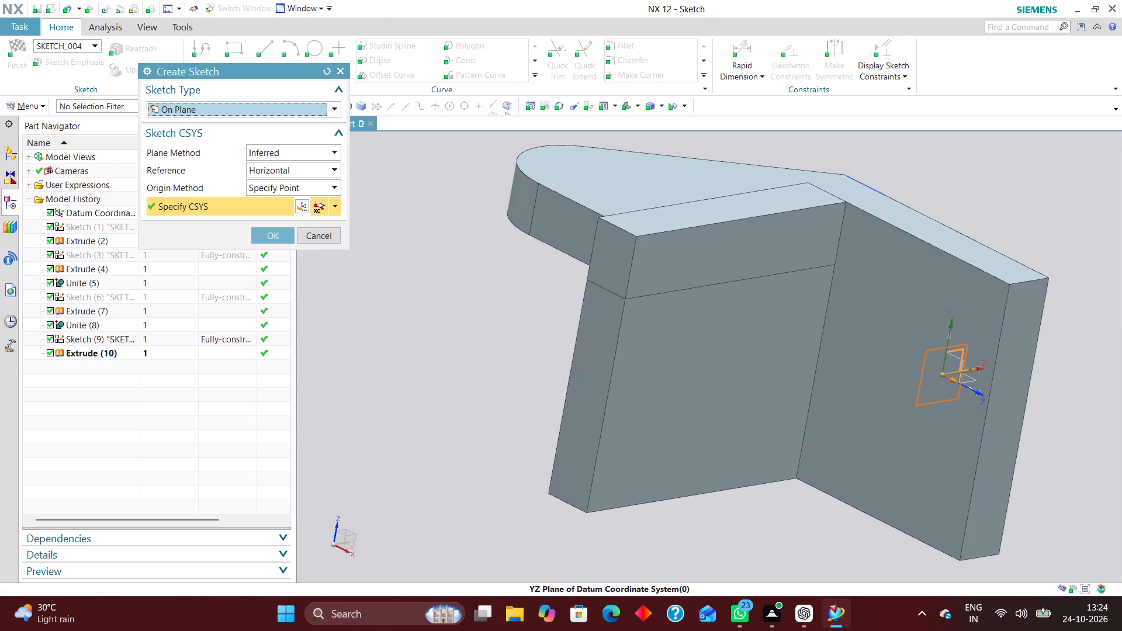
click(272, 239)
Sketch a circle about 80 mm in diameter, centred inside the flange-side wall near its outer end, slightly below the horizontal axis.
scroll(822, 286, down, 2)
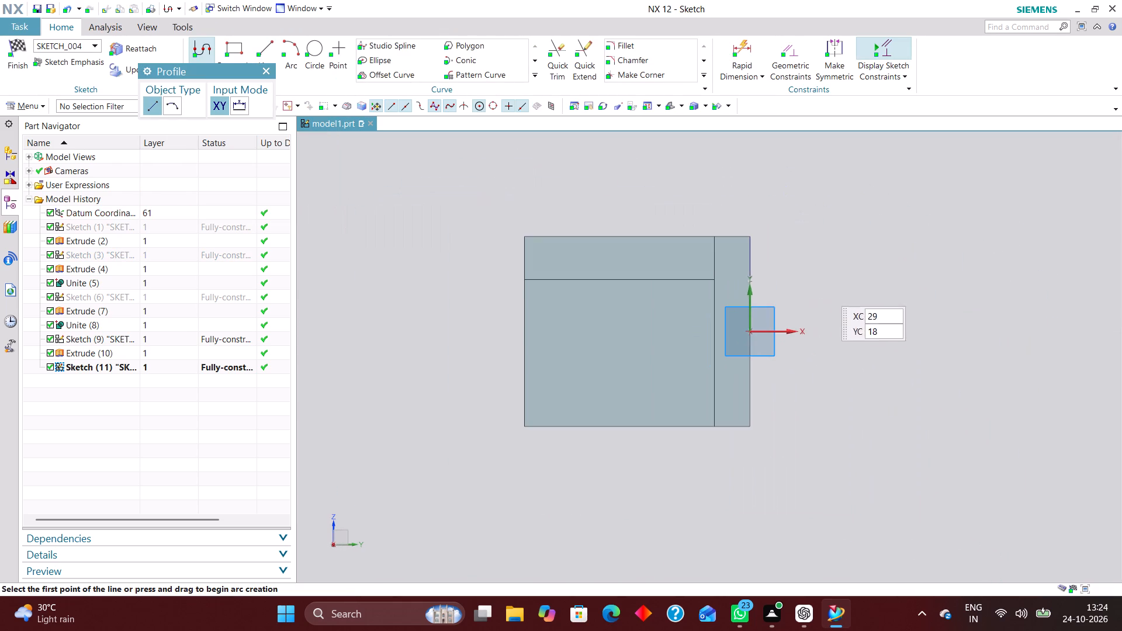
click(309, 43)
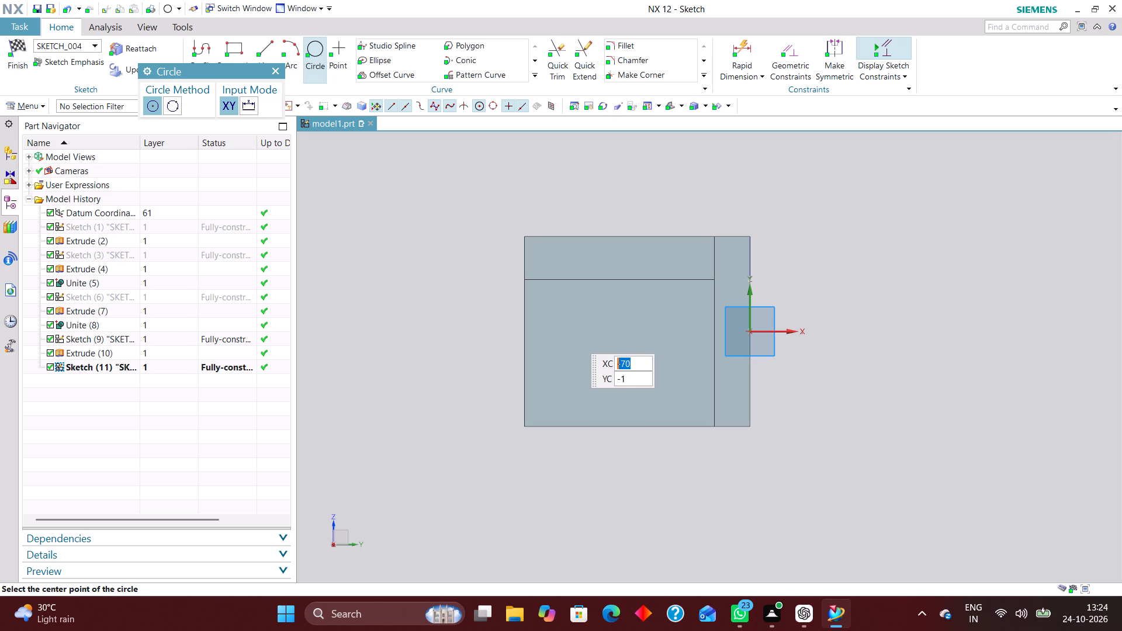
click(567, 337)
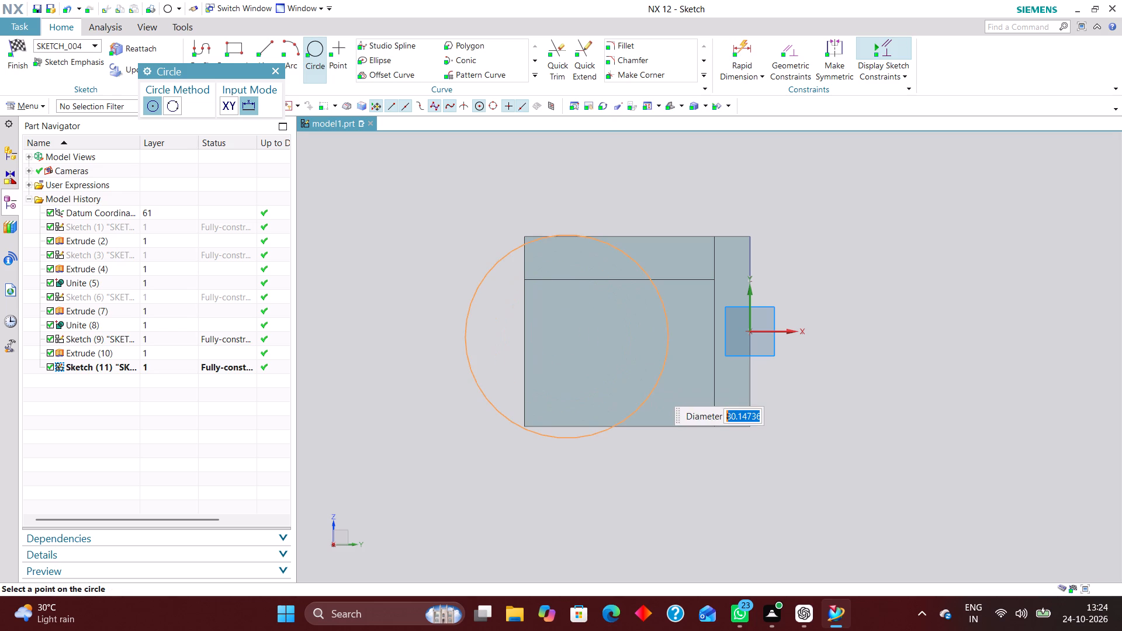
click(655, 387)
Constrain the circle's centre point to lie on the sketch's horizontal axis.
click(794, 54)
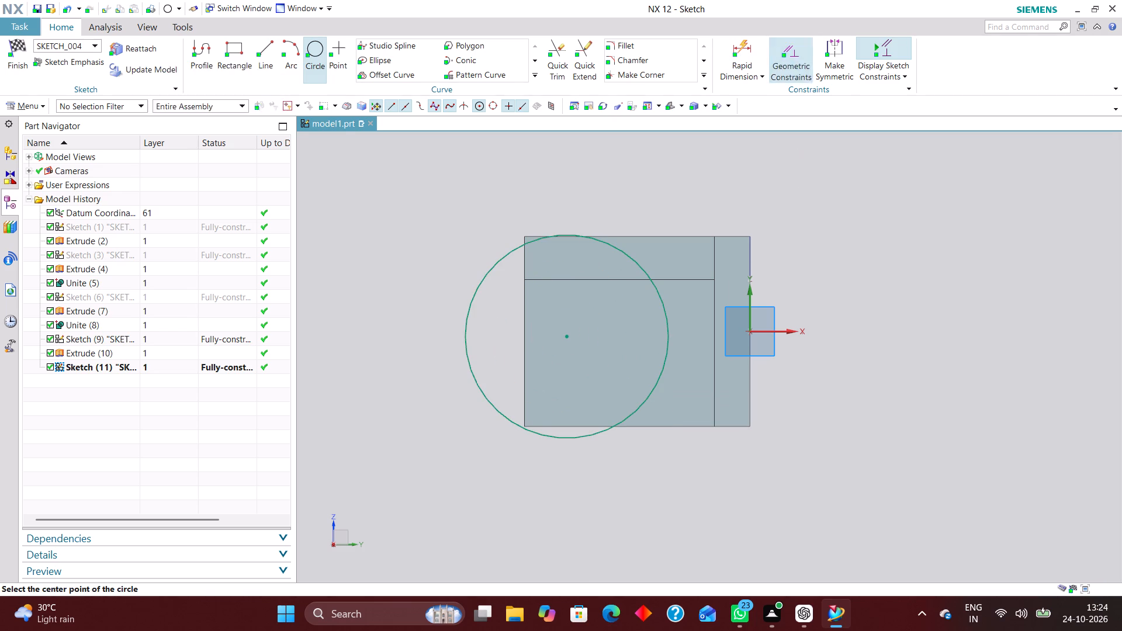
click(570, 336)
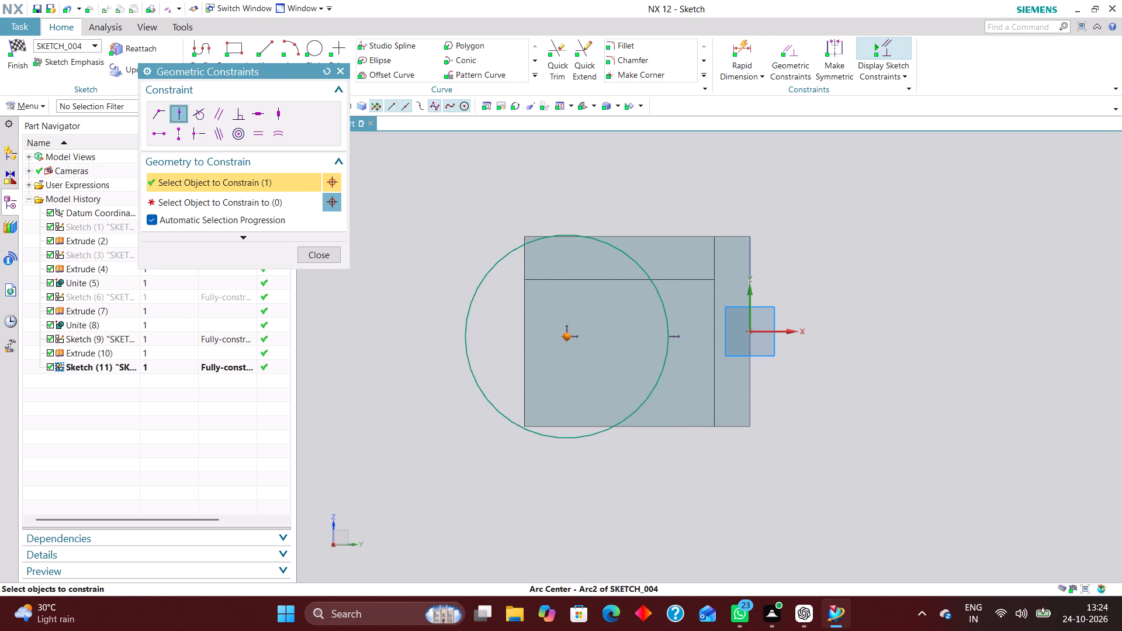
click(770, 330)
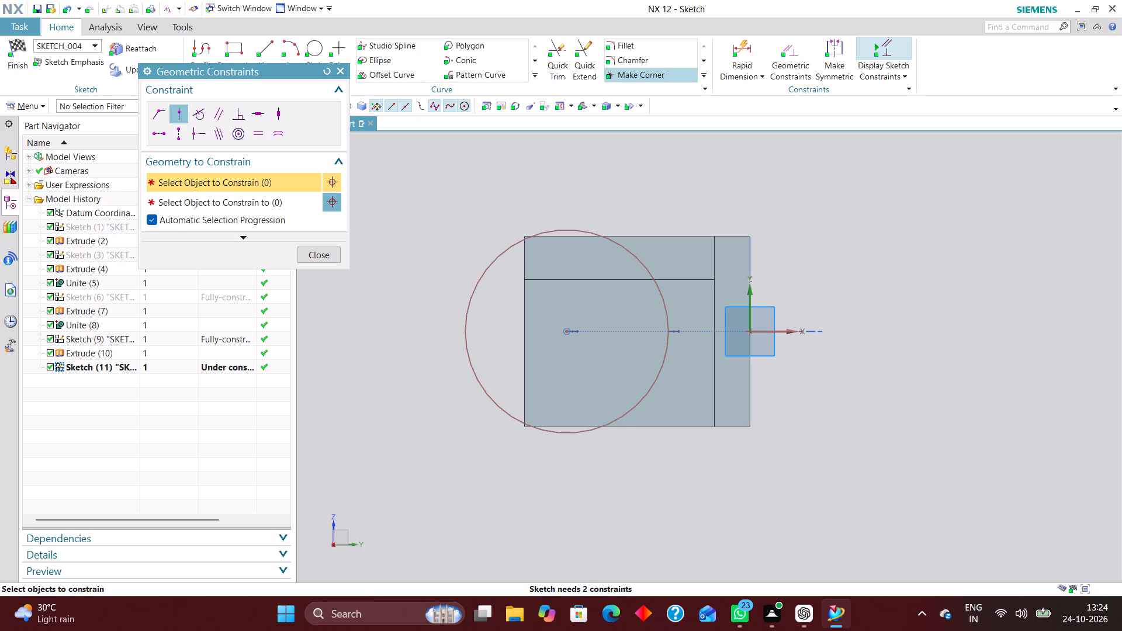
Add a radial dimension to the circle and set its radius to 56 mm.
click(744, 43)
click(315, 236)
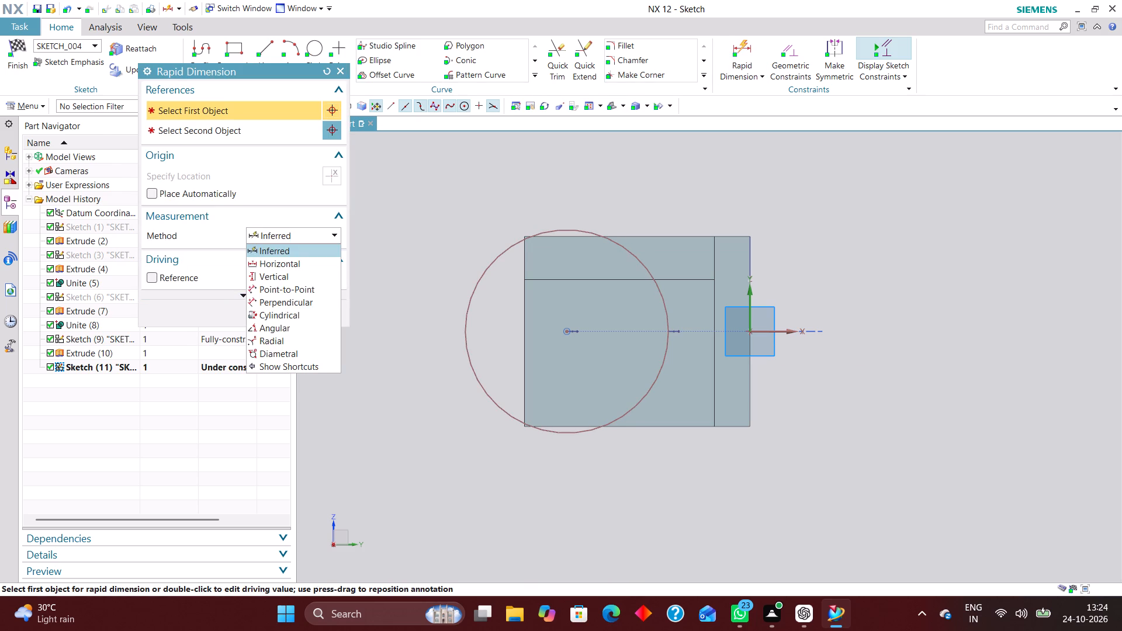
click(292, 338)
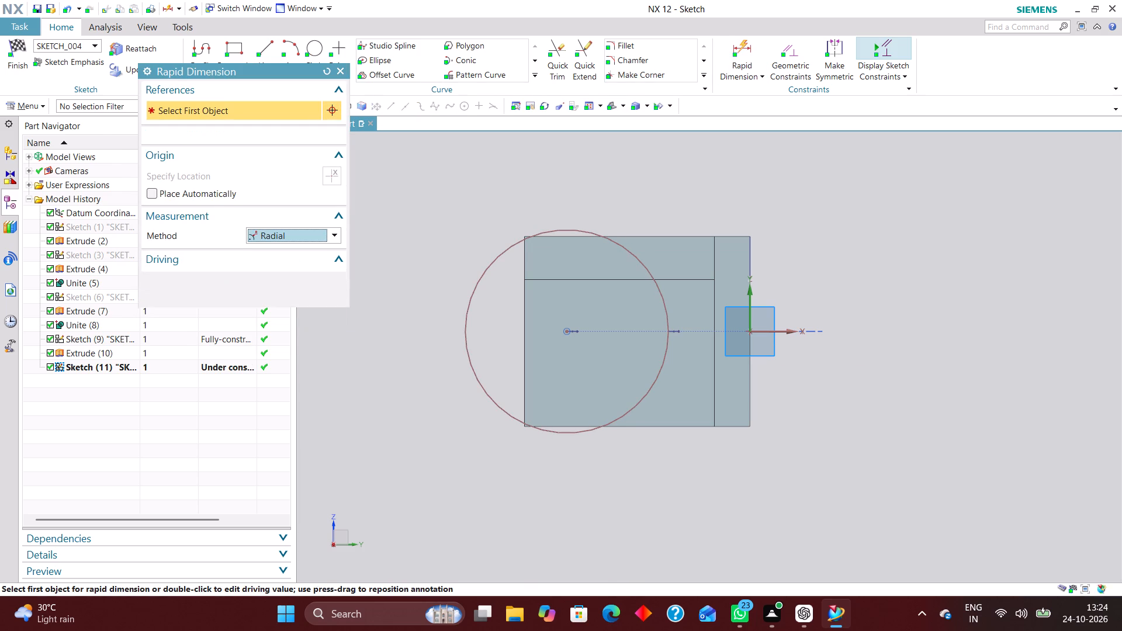
click(666, 306)
click(698, 196)
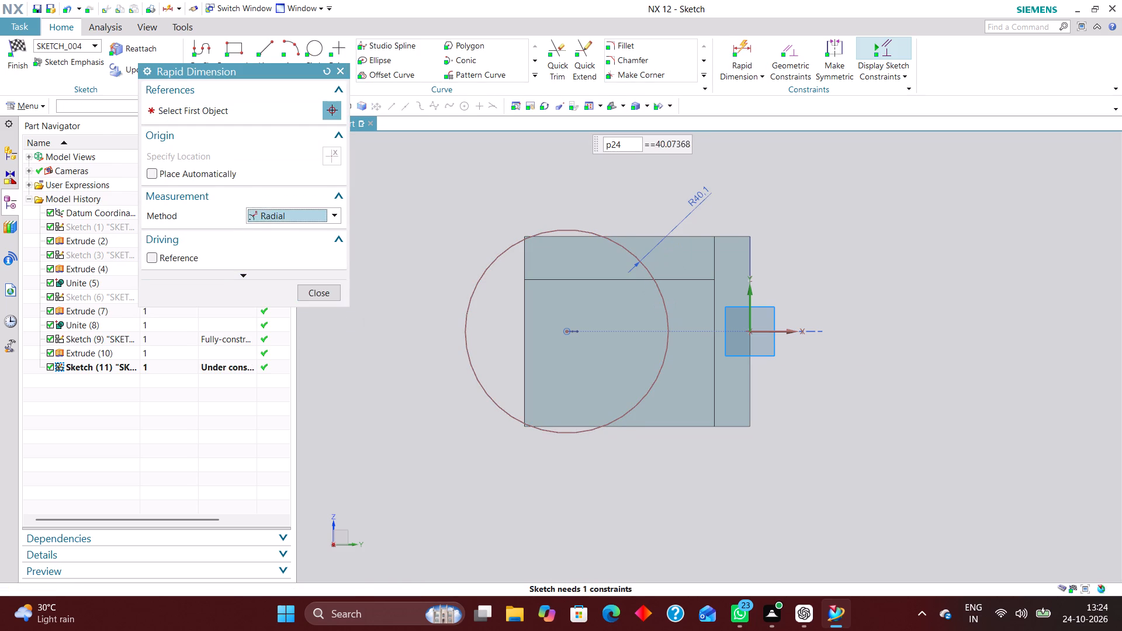
key(5)
key(6)
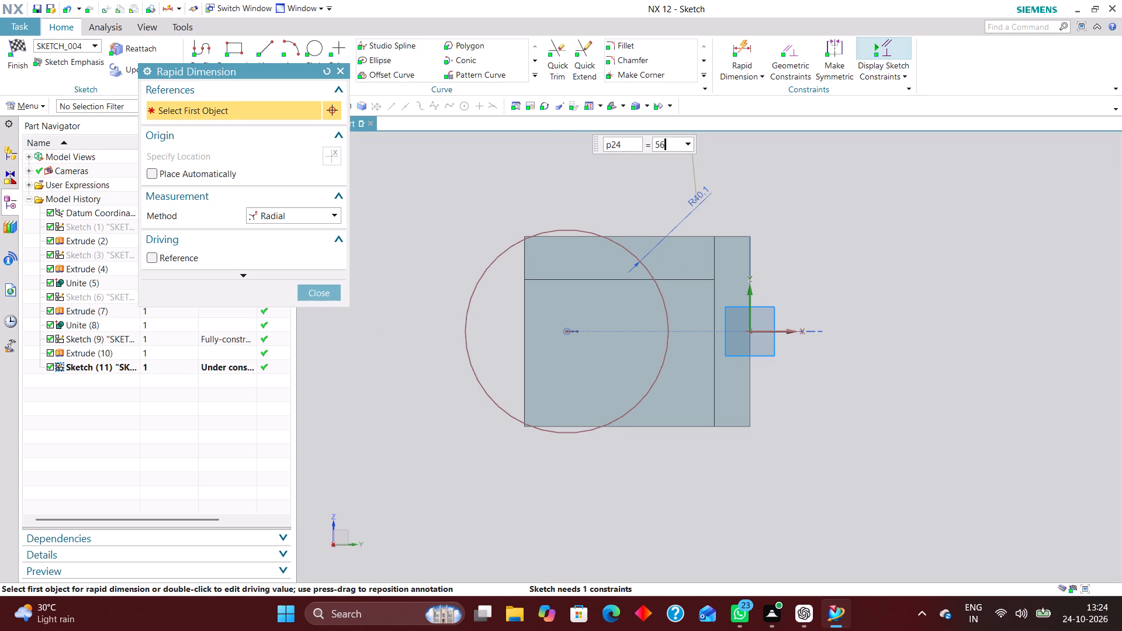
key(Return)
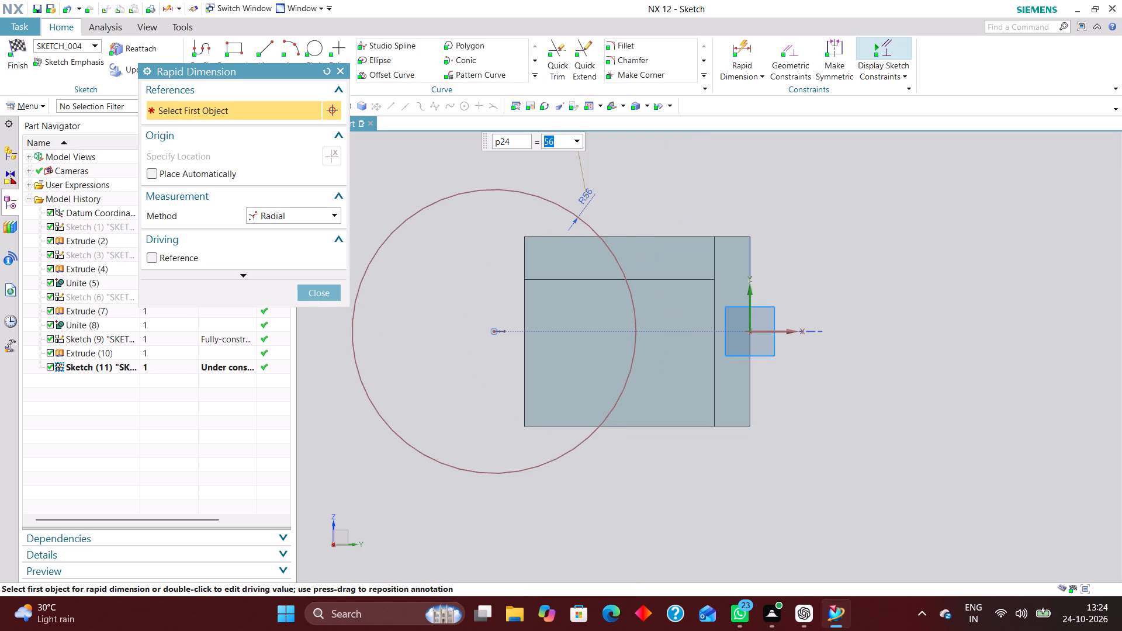
click(318, 292)
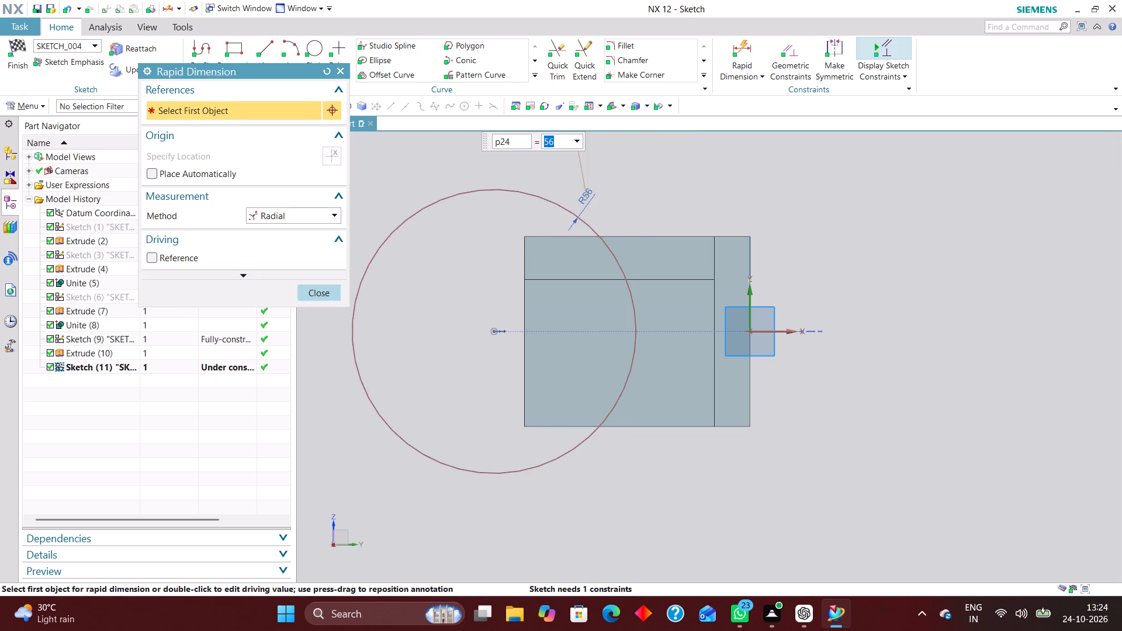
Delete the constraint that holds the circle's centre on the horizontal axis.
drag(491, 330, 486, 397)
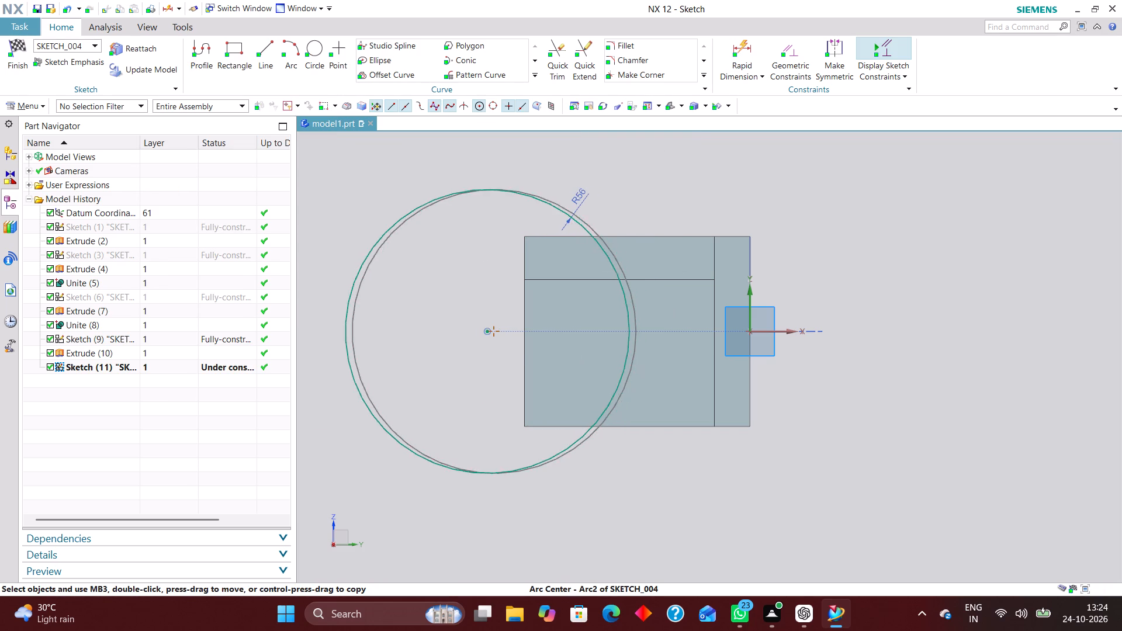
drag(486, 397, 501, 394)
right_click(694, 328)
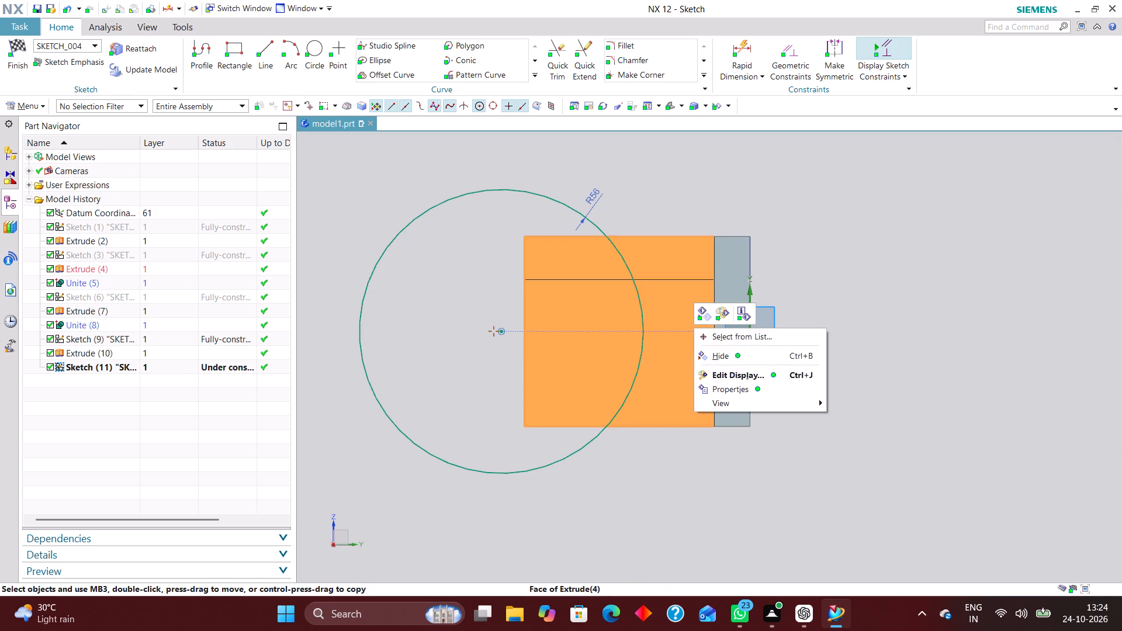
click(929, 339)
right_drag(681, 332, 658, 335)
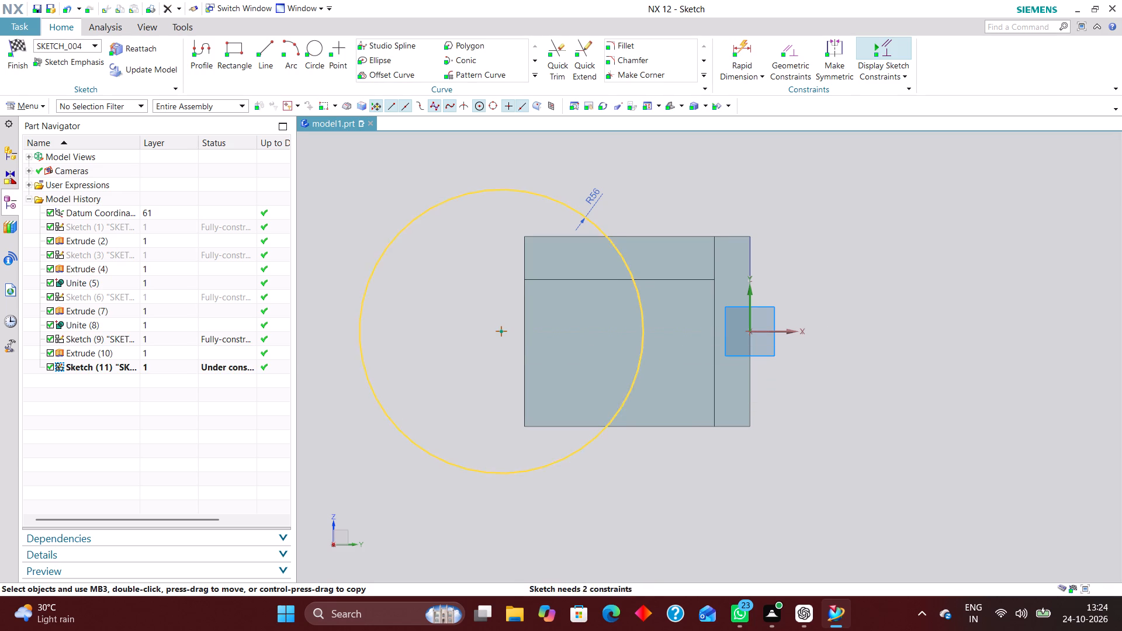
Move the circle's centre onto the lower outer corner of the flange-side wall and finish the sketch.
drag(500, 330, 524, 425)
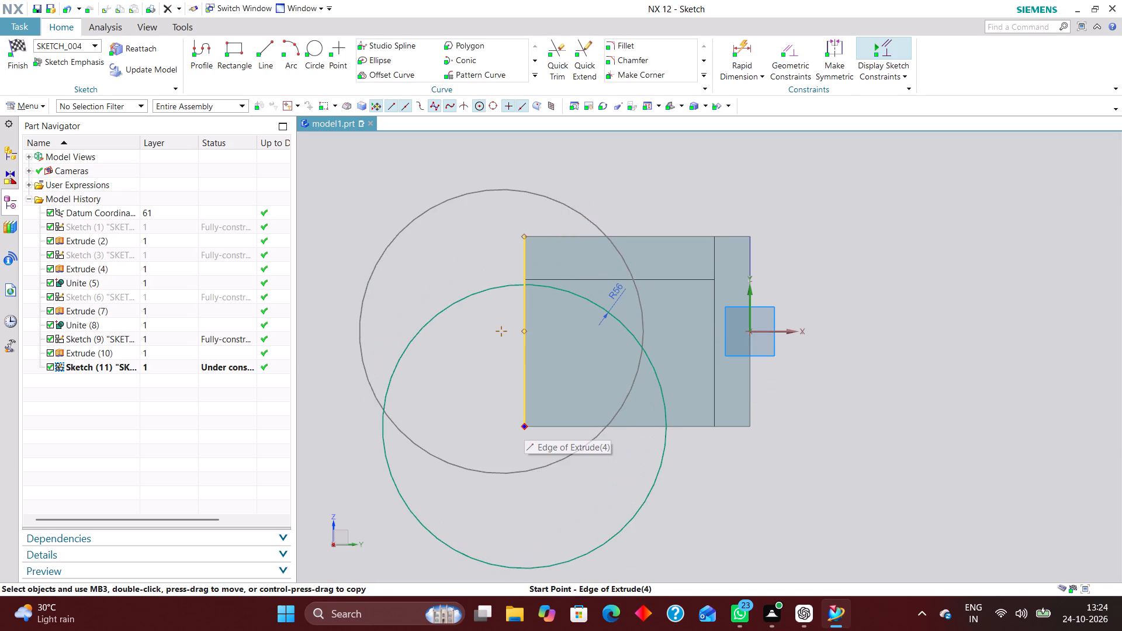
drag(524, 425, 524, 424)
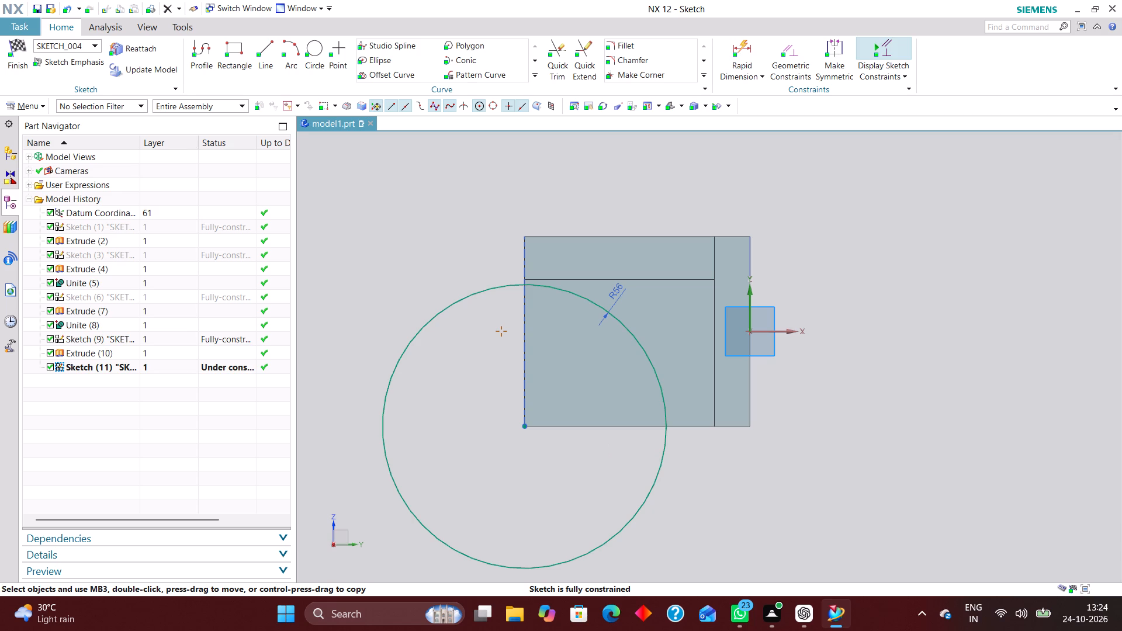
scroll(542, 271, up, 2)
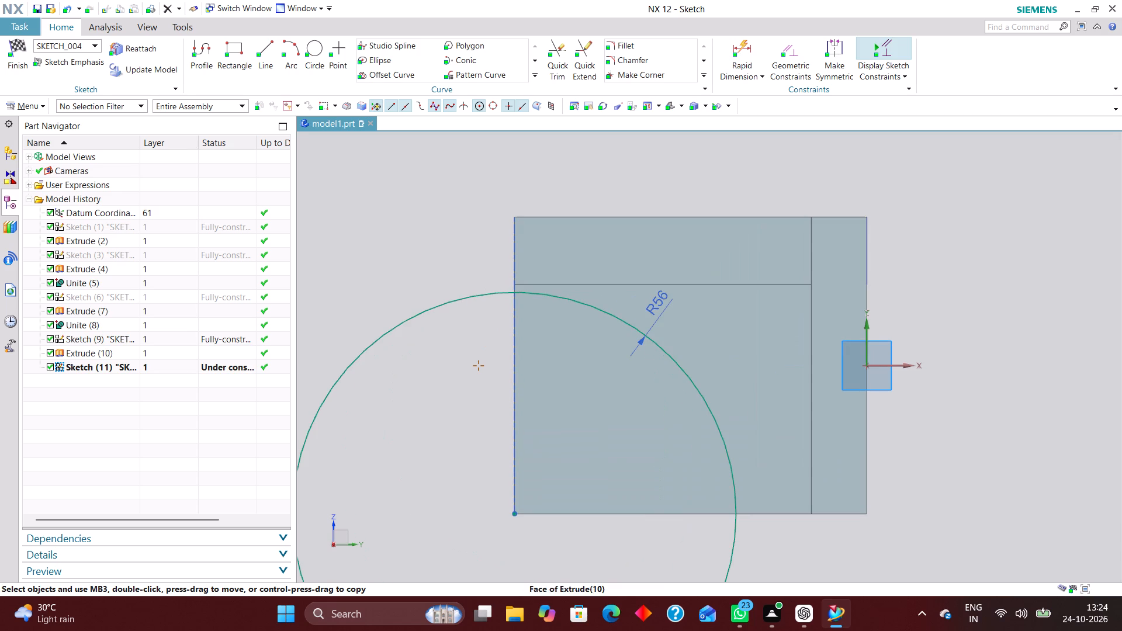
scroll(485, 259, down, 2)
middle_drag(462, 255, 477, 260)
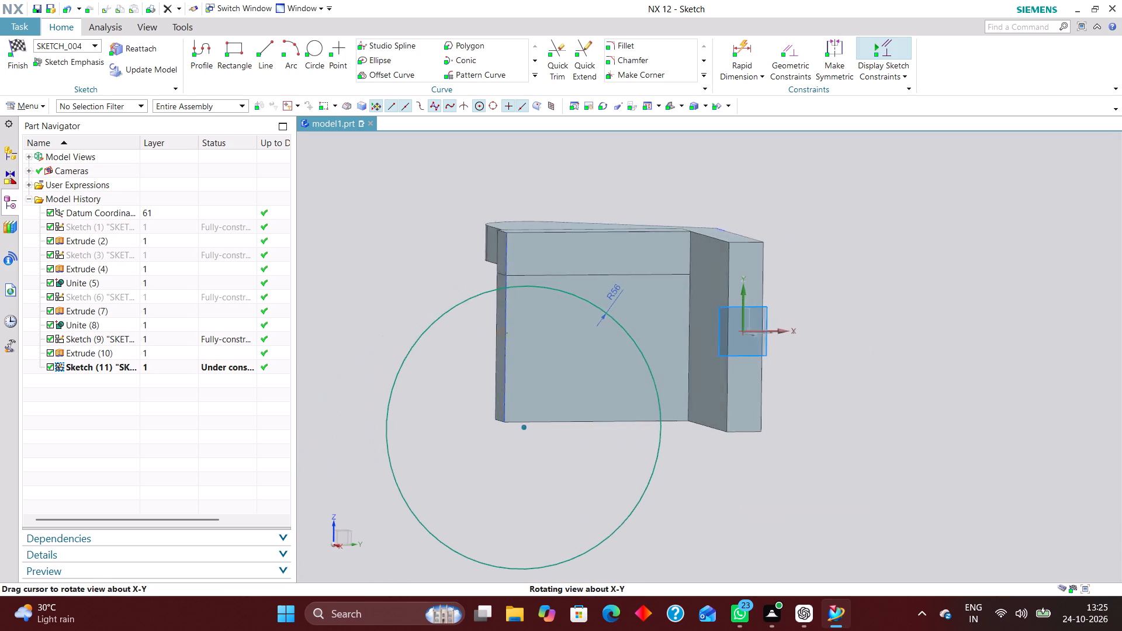
middle_drag(477, 260, 468, 260)
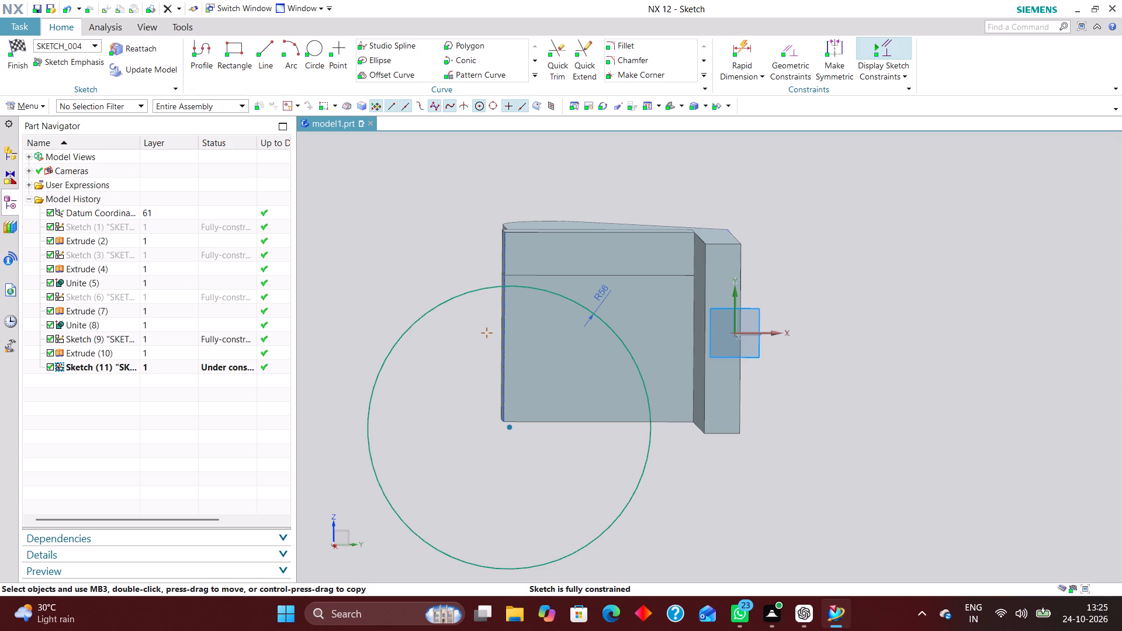
right_drag(901, 279, 877, 286)
scroll(488, 283, up, 4)
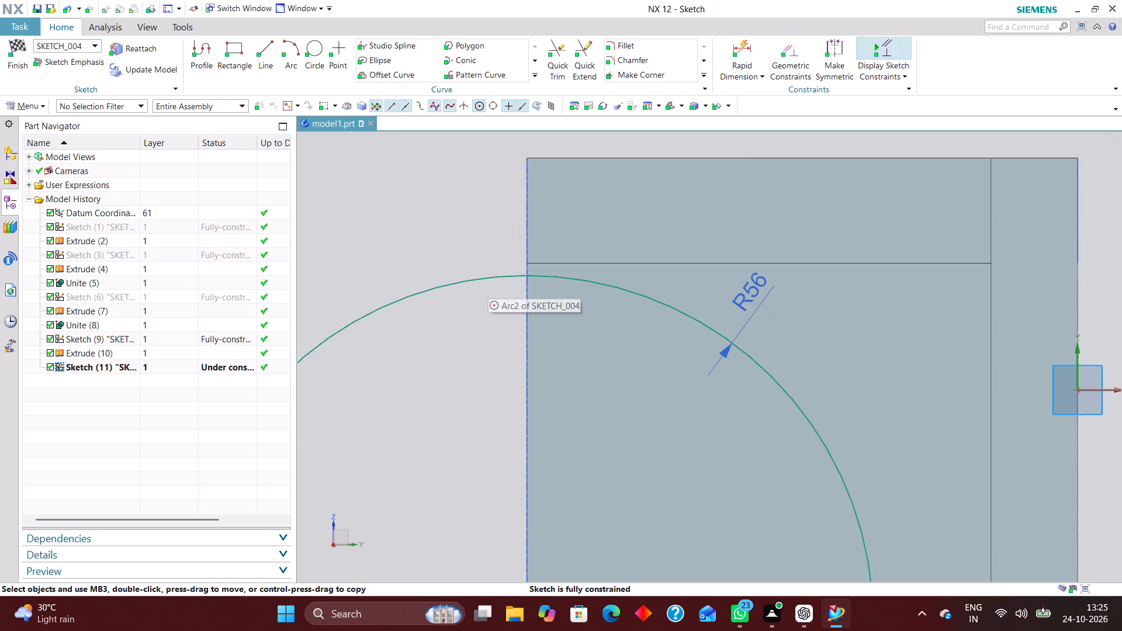
scroll(500, 216, down, 3)
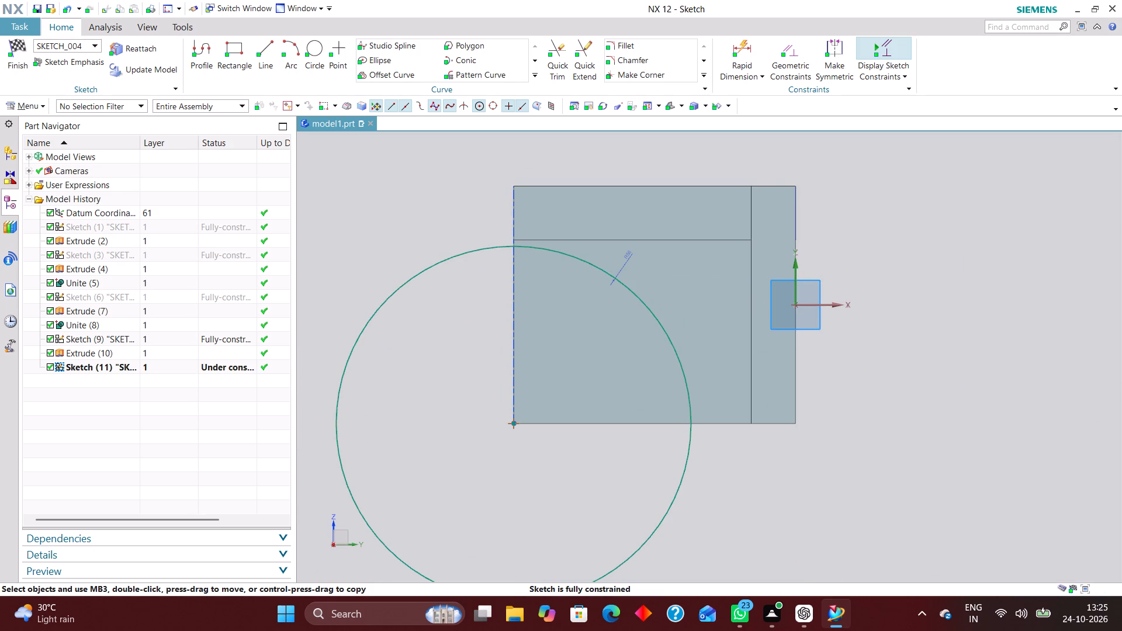
scroll(498, 220, down, 1)
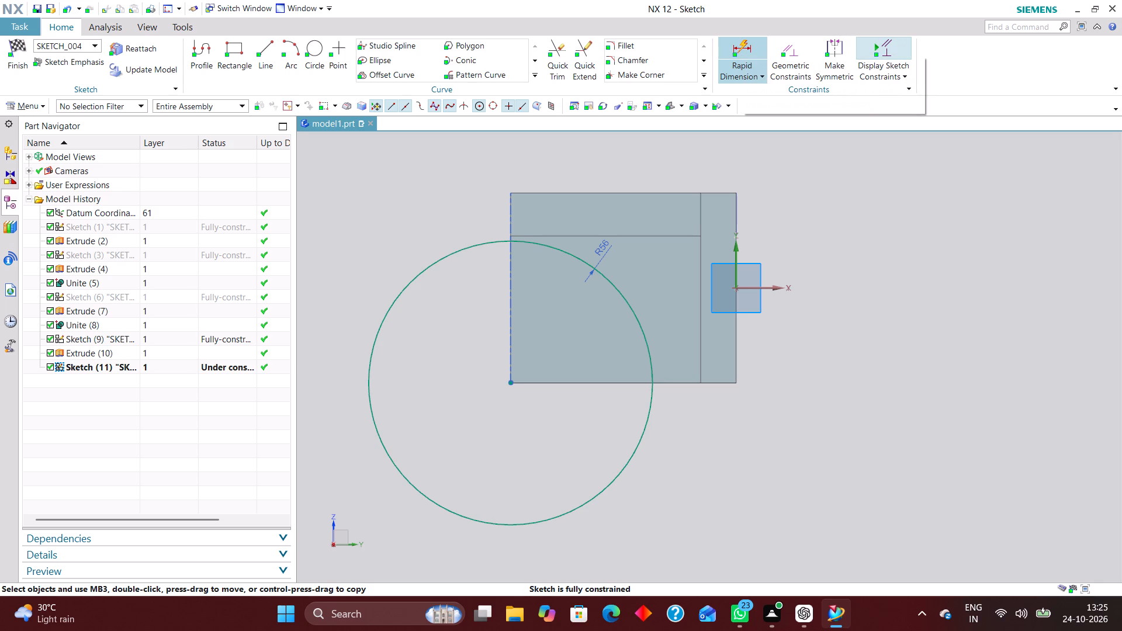
click(15, 44)
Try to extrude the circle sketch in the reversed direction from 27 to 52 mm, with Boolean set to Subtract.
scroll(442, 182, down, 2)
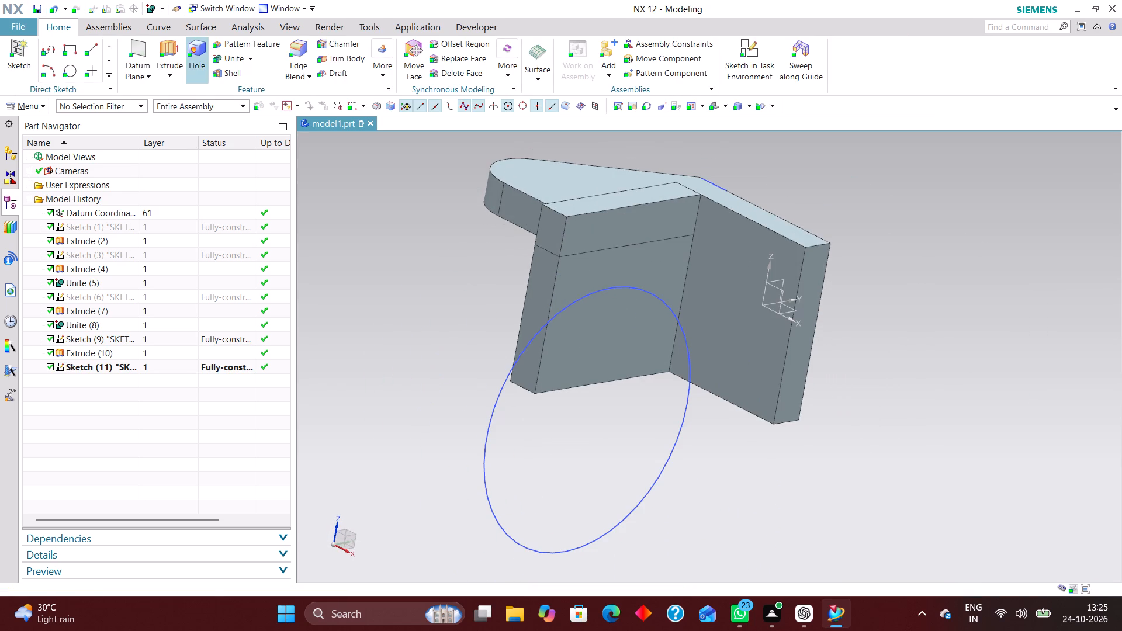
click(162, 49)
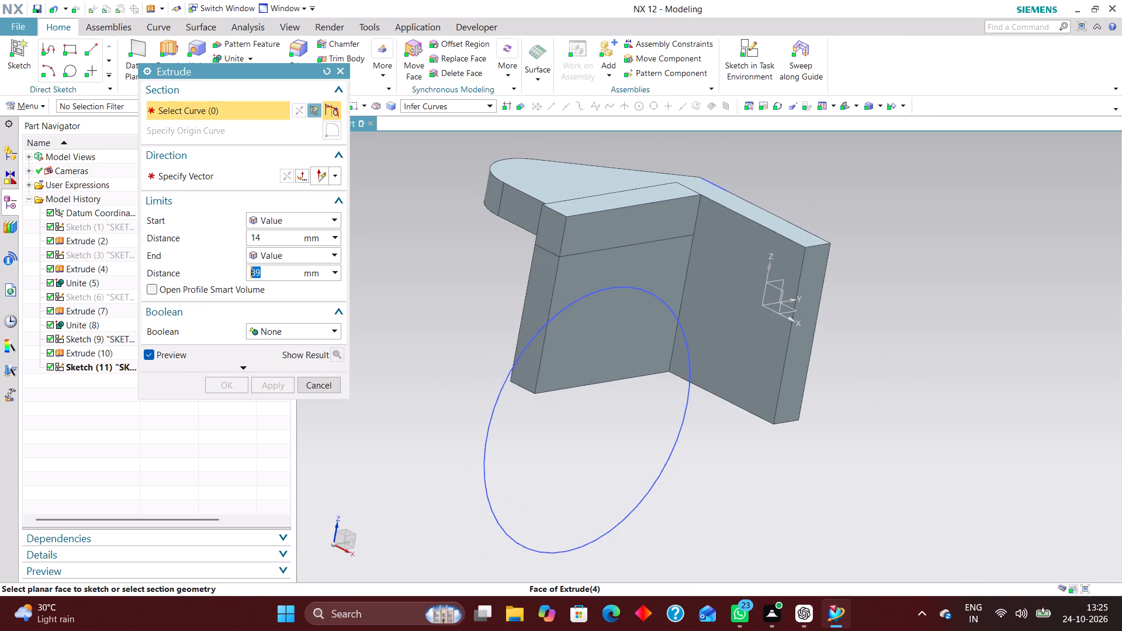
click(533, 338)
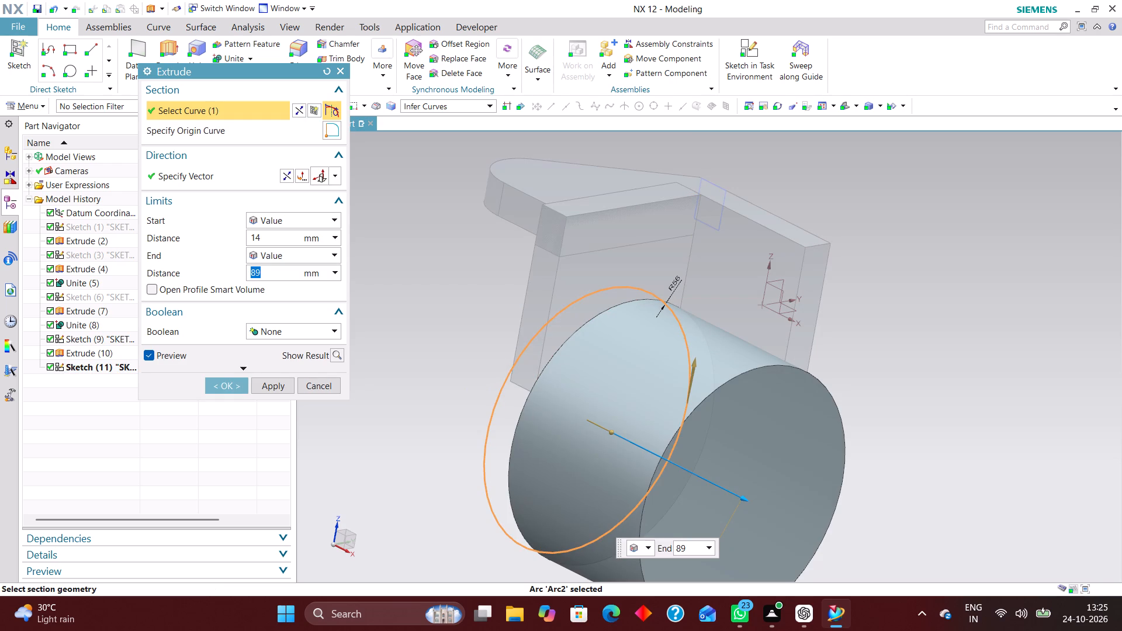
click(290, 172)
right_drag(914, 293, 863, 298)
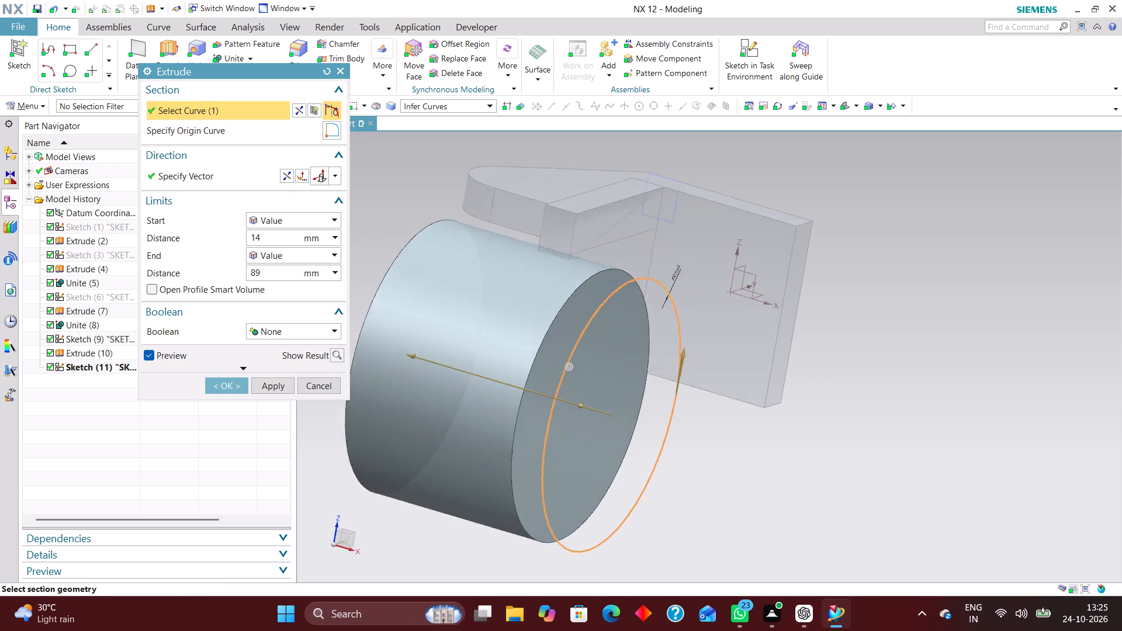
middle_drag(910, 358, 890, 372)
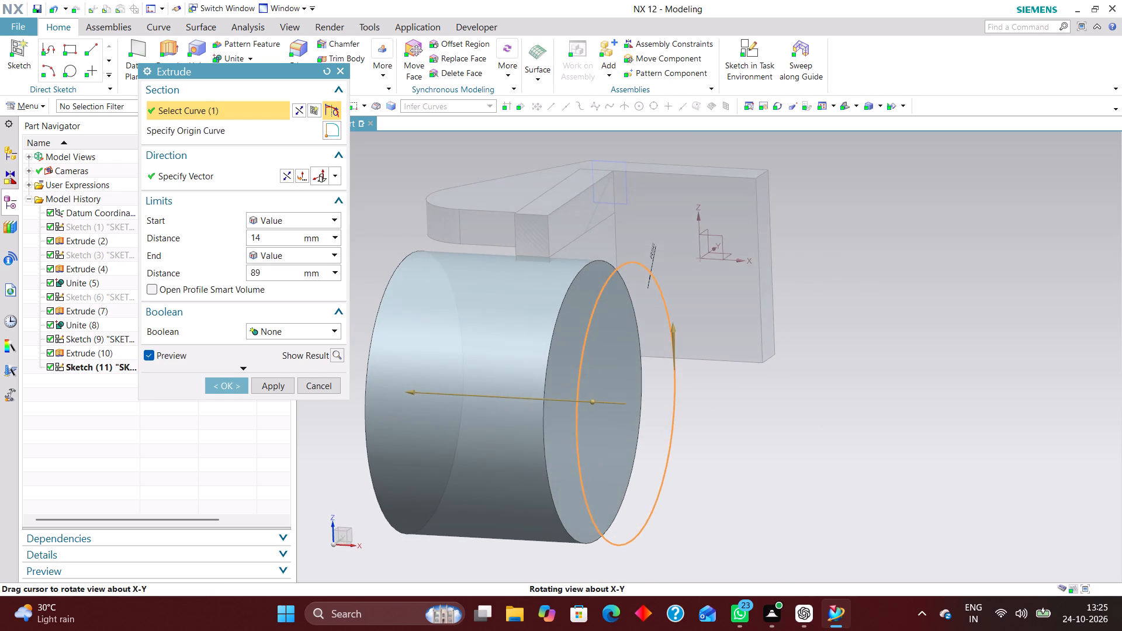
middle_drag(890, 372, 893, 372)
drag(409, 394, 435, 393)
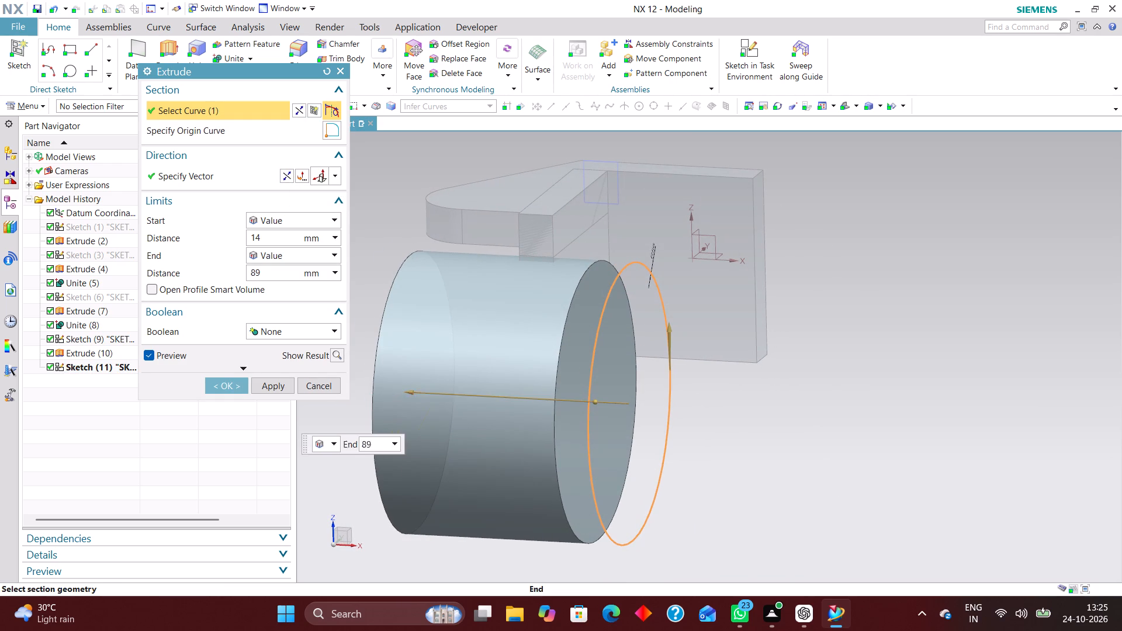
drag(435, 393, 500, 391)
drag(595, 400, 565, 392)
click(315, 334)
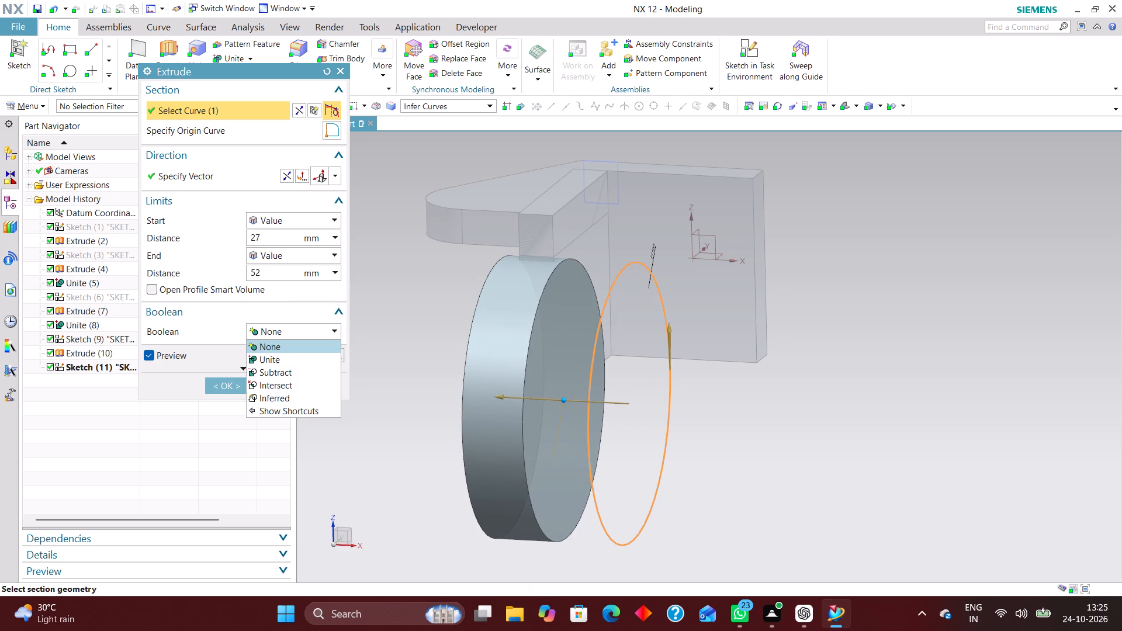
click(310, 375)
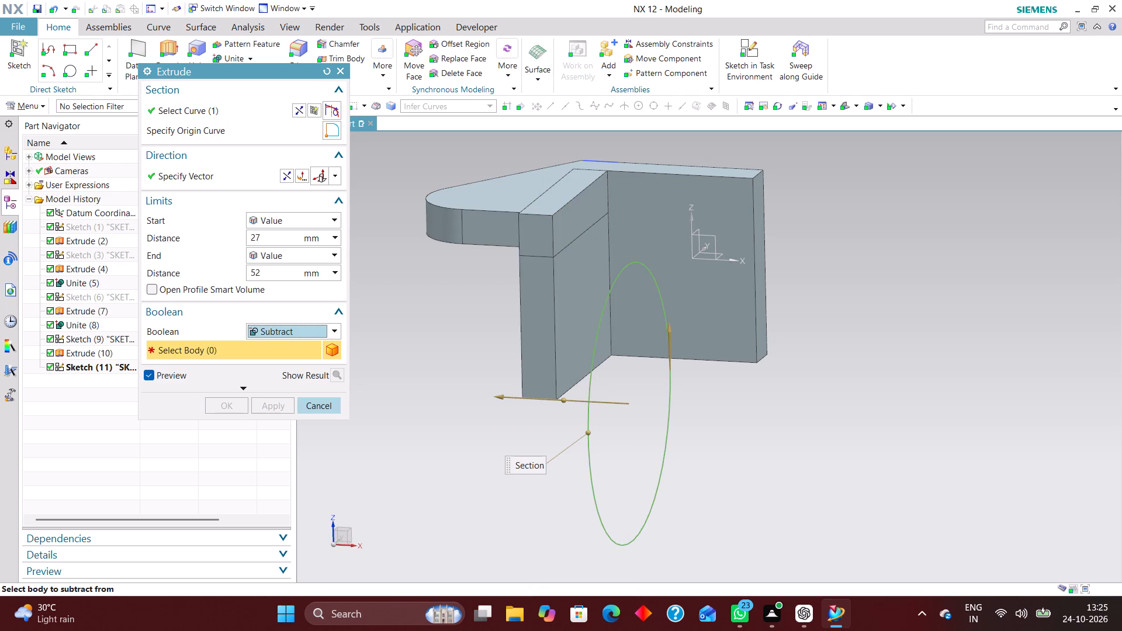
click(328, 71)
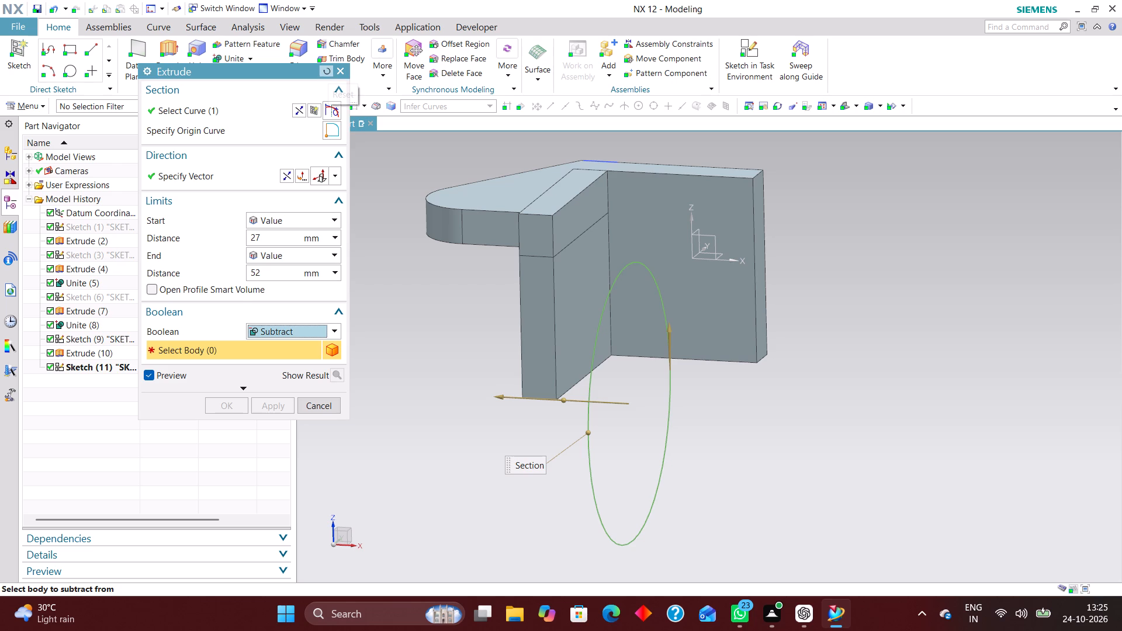
Extrude the circle sketch from 0 mm to past the far side of the flange-side wall, with Boolean set to Inferred.
click(591, 364)
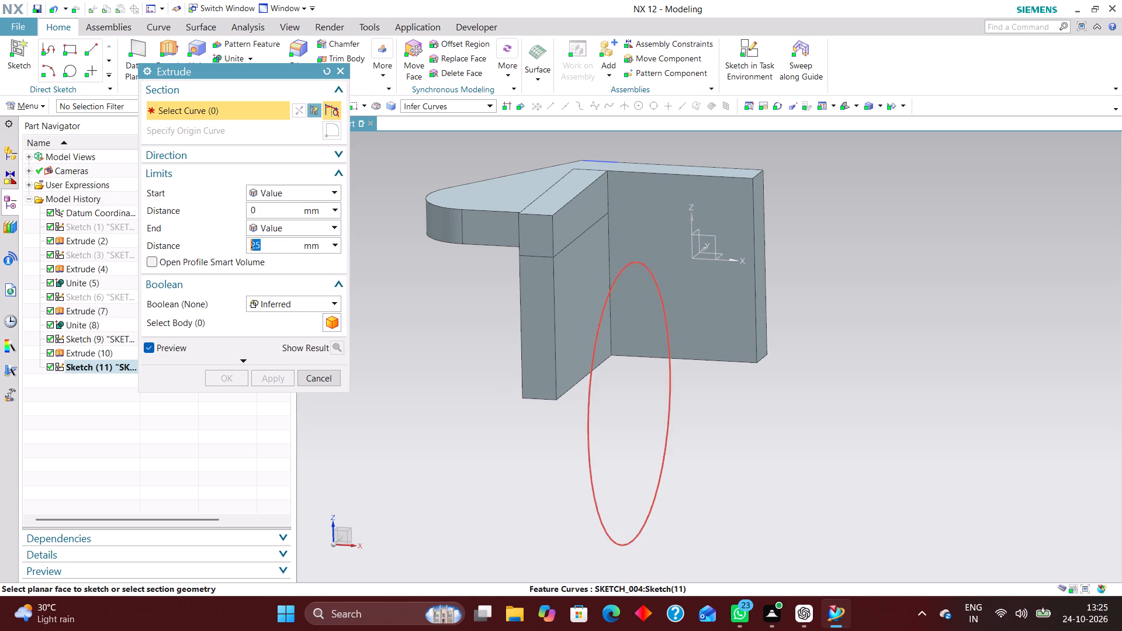
drag(695, 407, 569, 391)
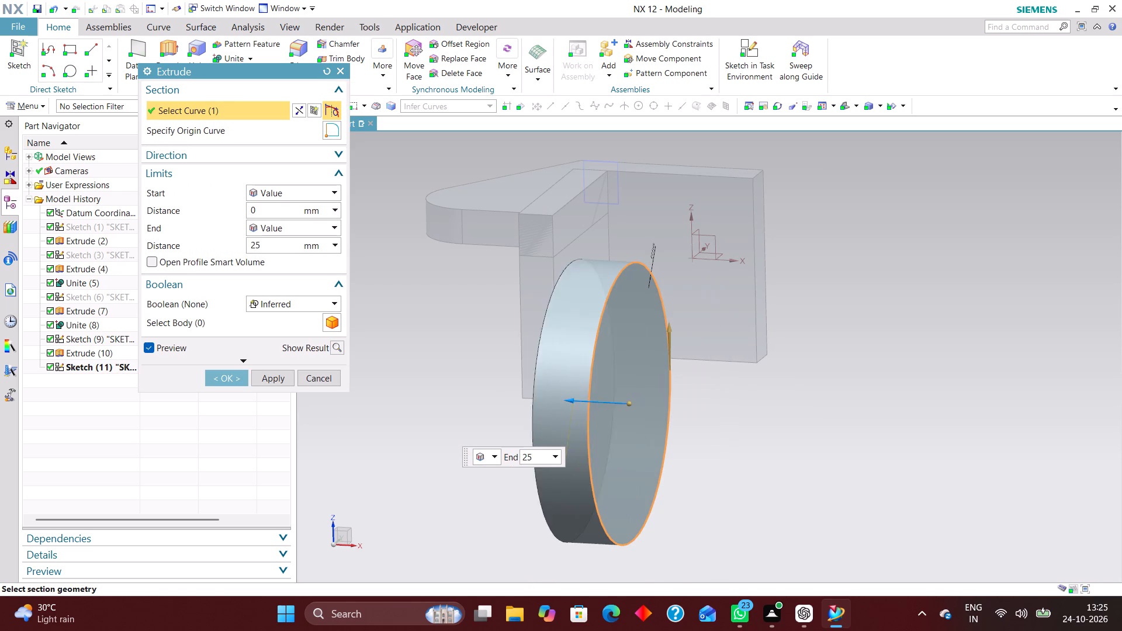
drag(569, 391, 457, 389)
click(231, 377)
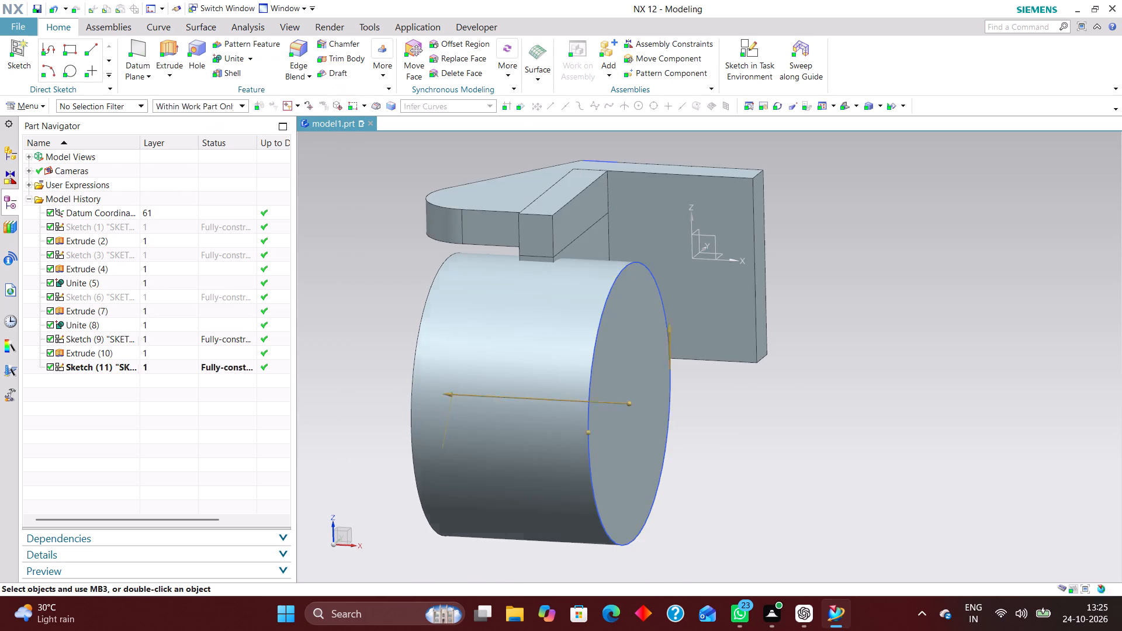
Subtract the extruded cylinder from the bracket body, using the bracket as target and the cylinder as tool.
middle_drag(865, 375, 806, 407)
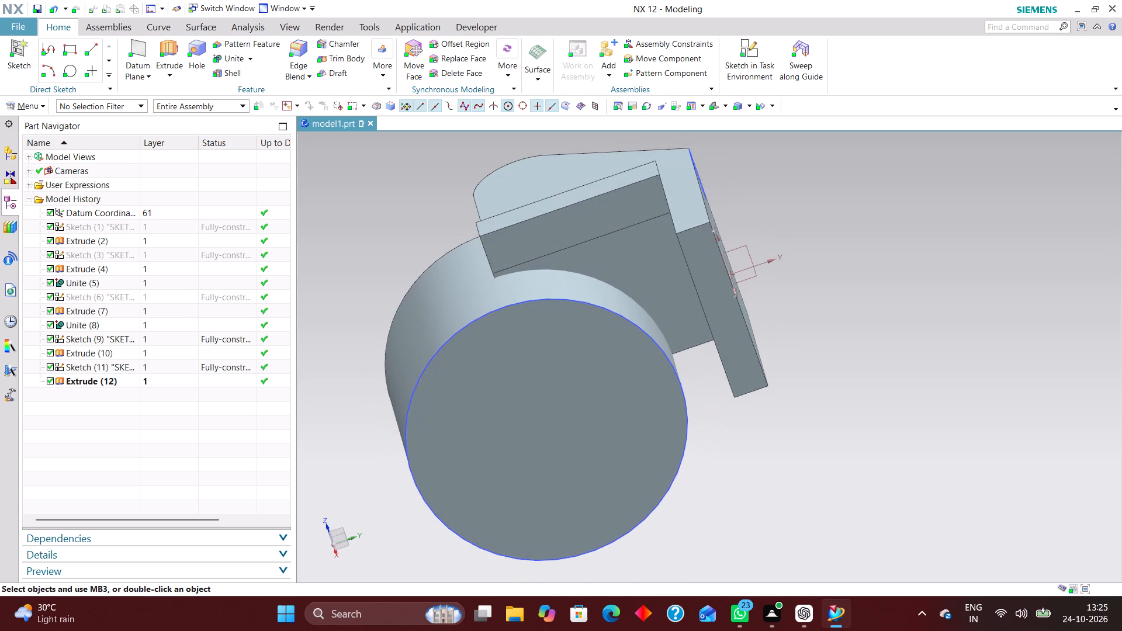
click(248, 59)
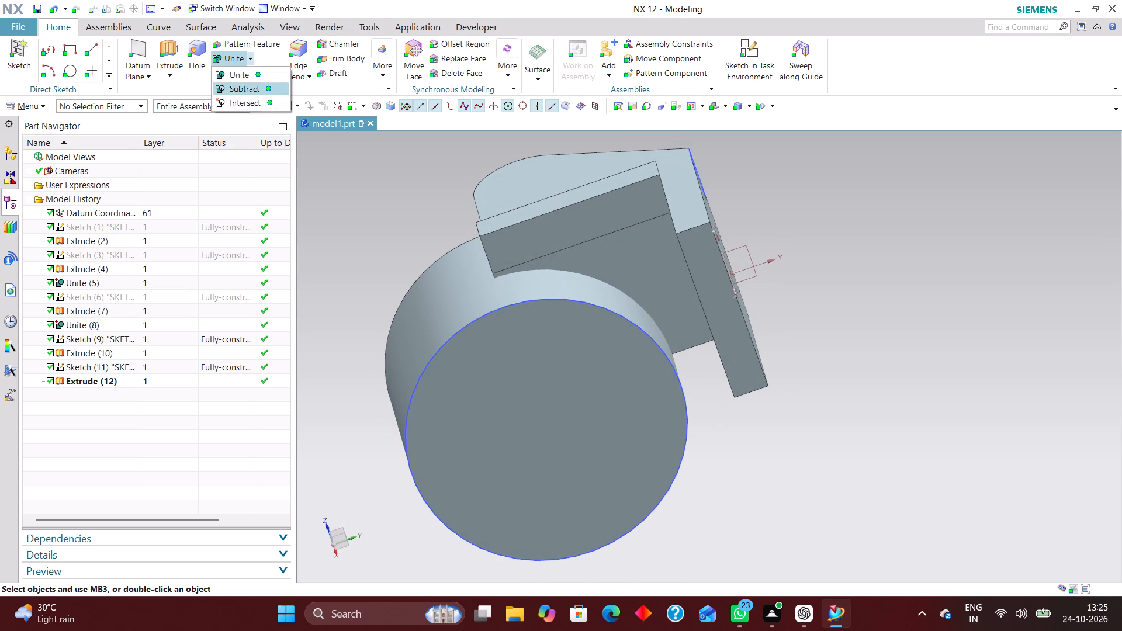
click(251, 90)
click(545, 372)
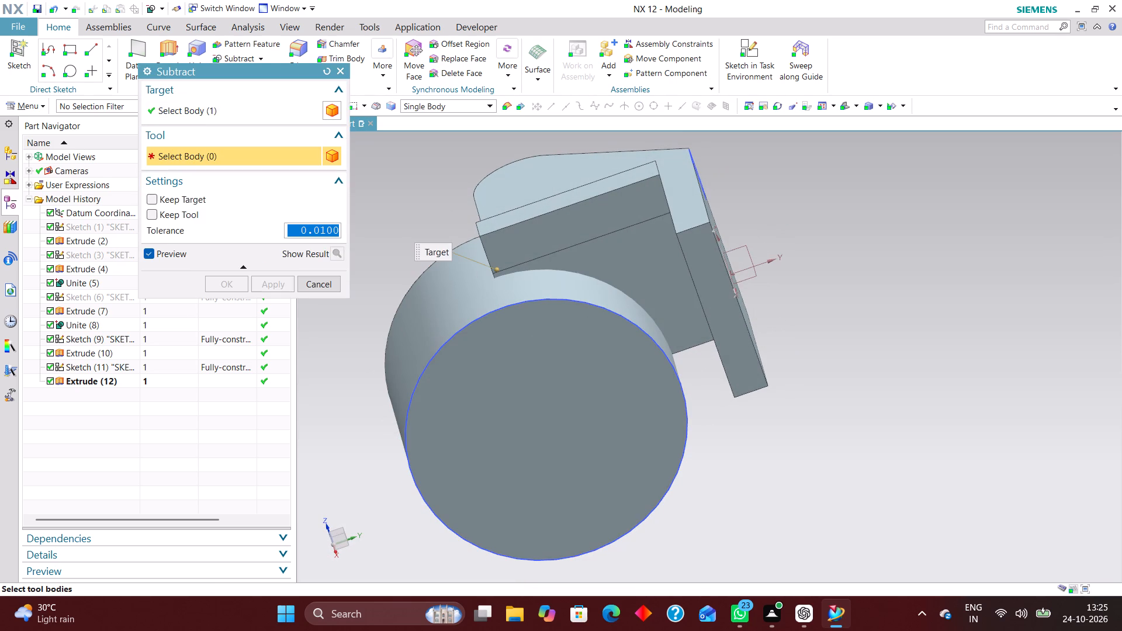
click(330, 68)
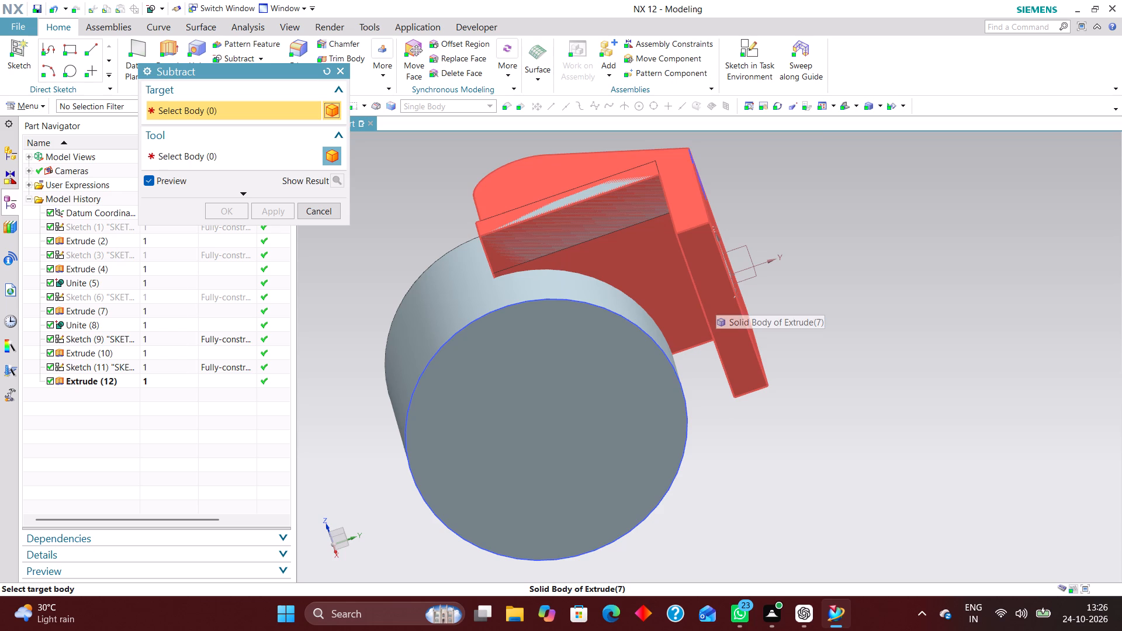
click(676, 294)
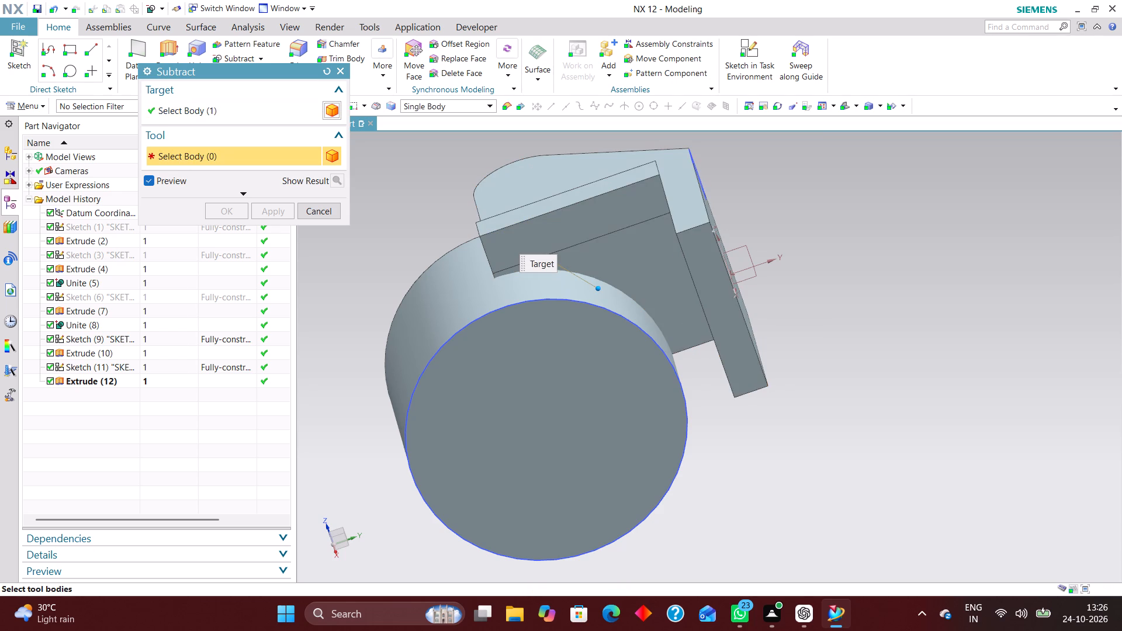
click(493, 380)
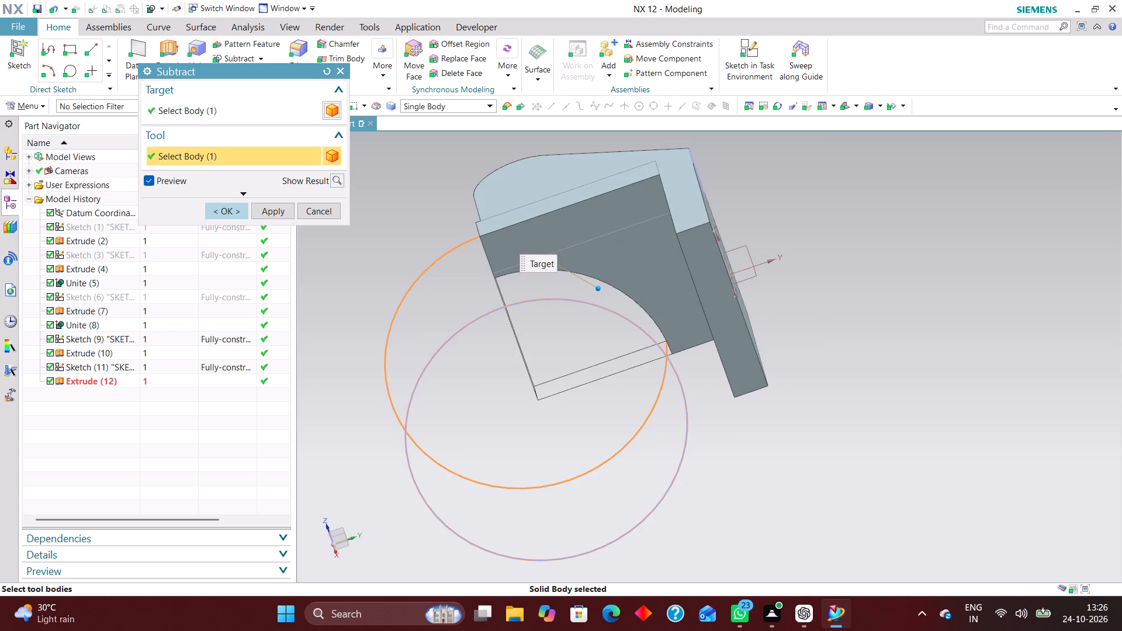
click(220, 207)
Hide the circle sketch that shaped the curved cutout and return to an isometric view of the bracket.
middle_drag(590, 360, 603, 335)
scroll(591, 358, up, 1)
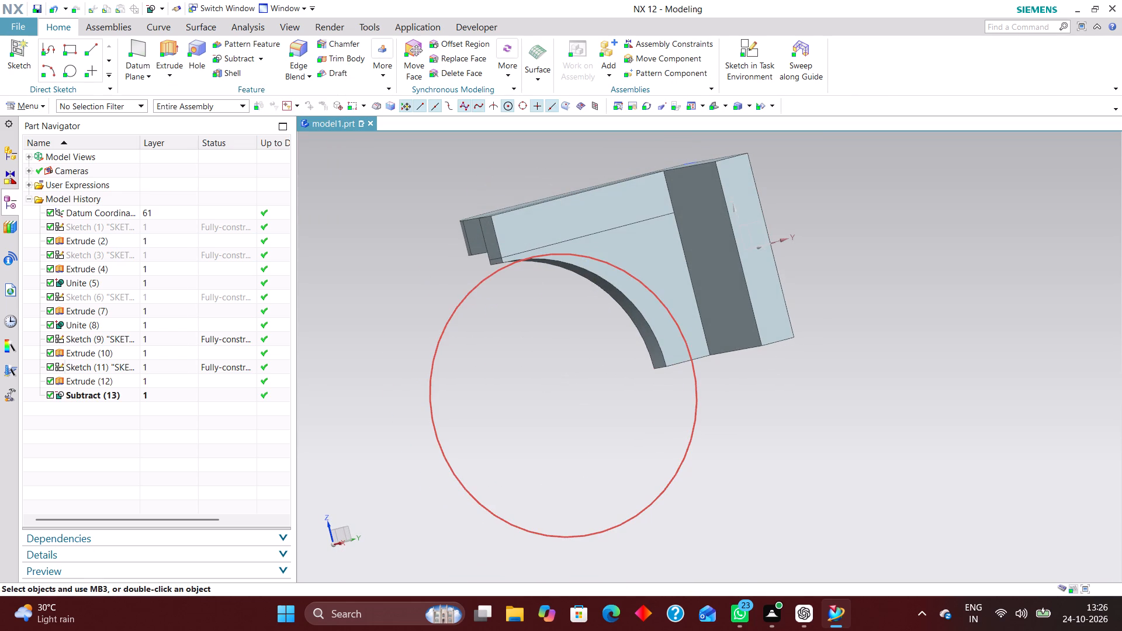
right_drag(693, 390, 697, 447)
middle_drag(497, 393, 520, 415)
key(End)
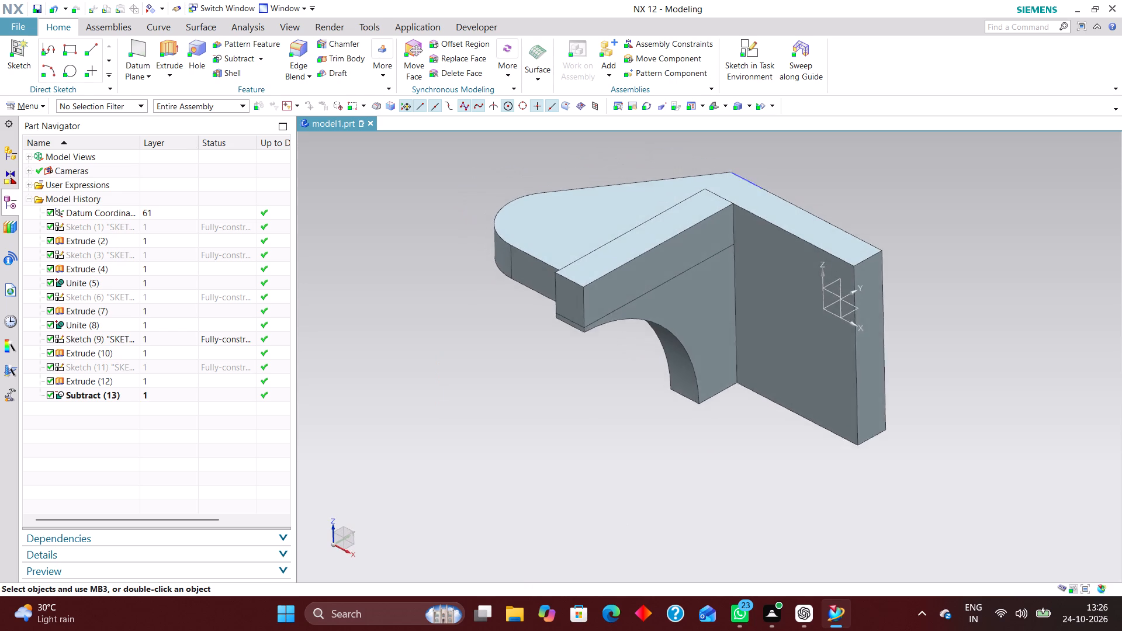
scroll(519, 415, up, 1)
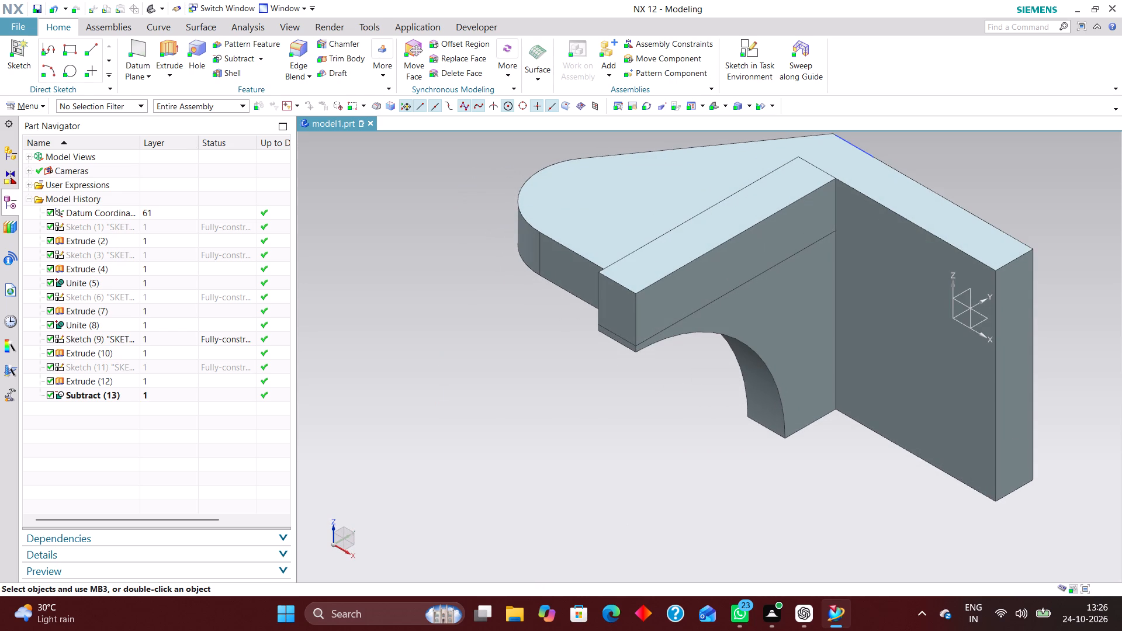
Review the dimensions in the 14 by 17 mm rectangle sketch and in the back plate's rectangle sketch.
click(170, 339)
right_click(170, 339)
click(237, 72)
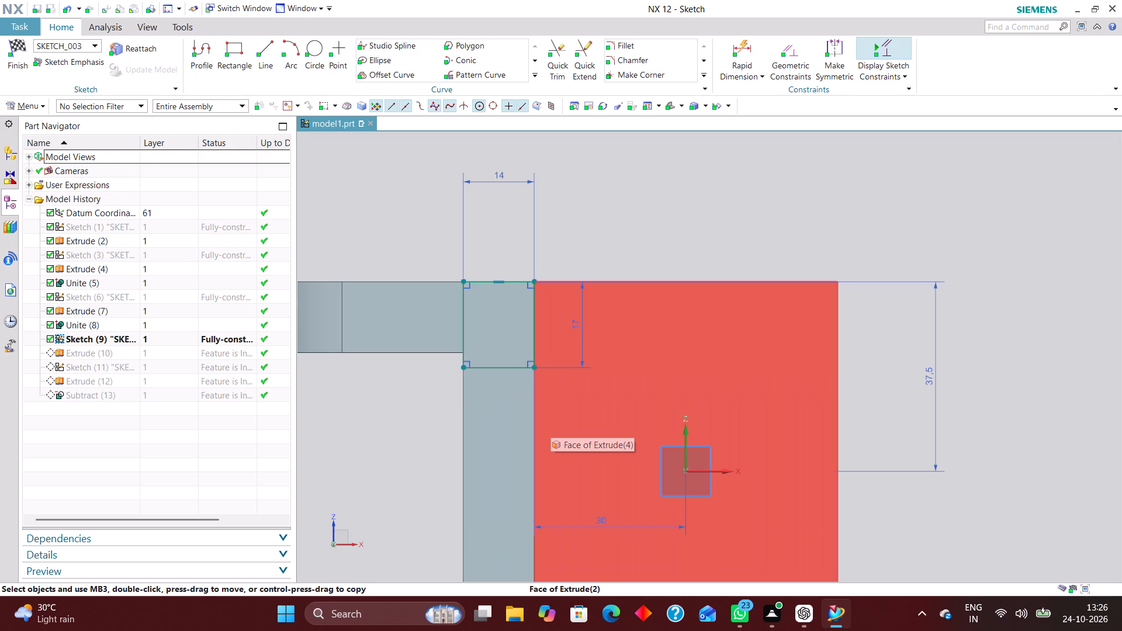
scroll(701, 198, down, 4)
scroll(739, 284, up, 2)
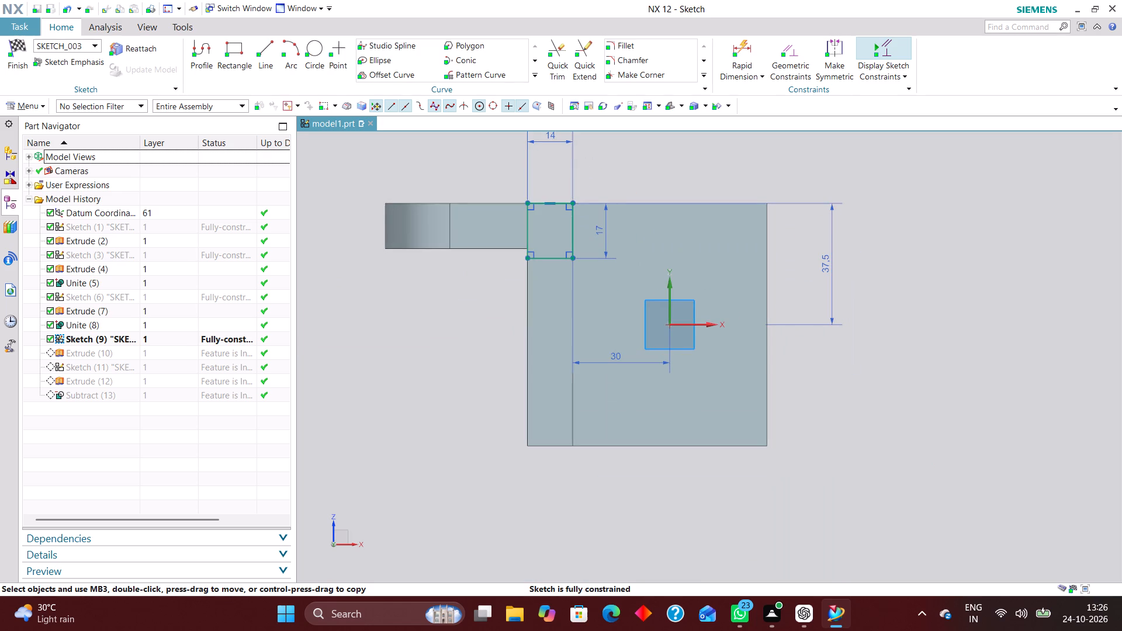
click(24, 43)
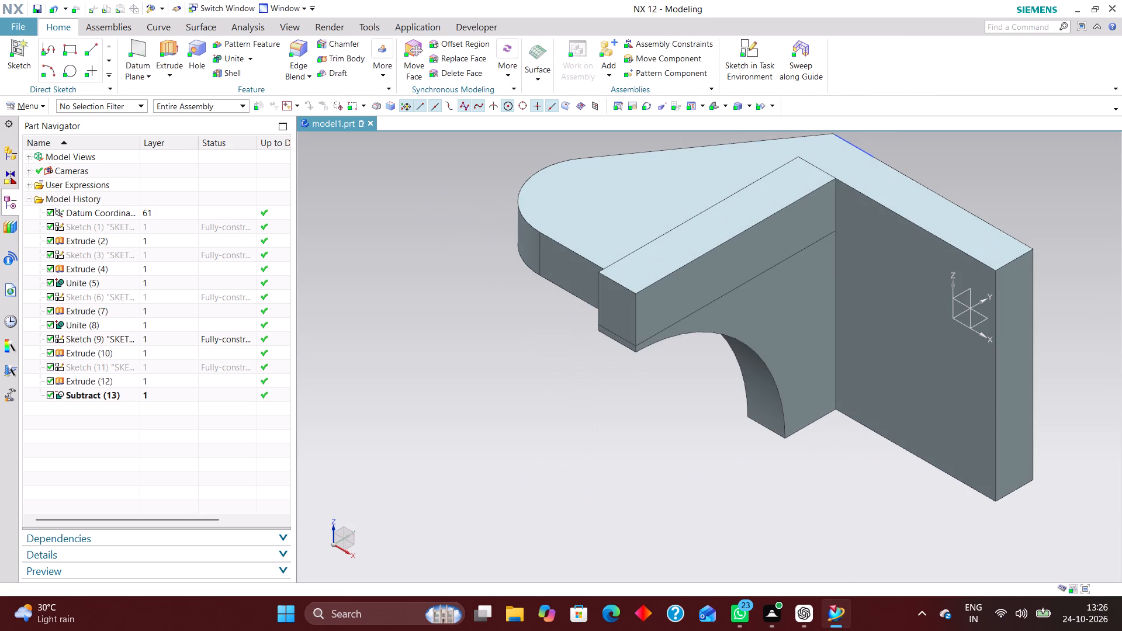
click(172, 232)
right_click(170, 232)
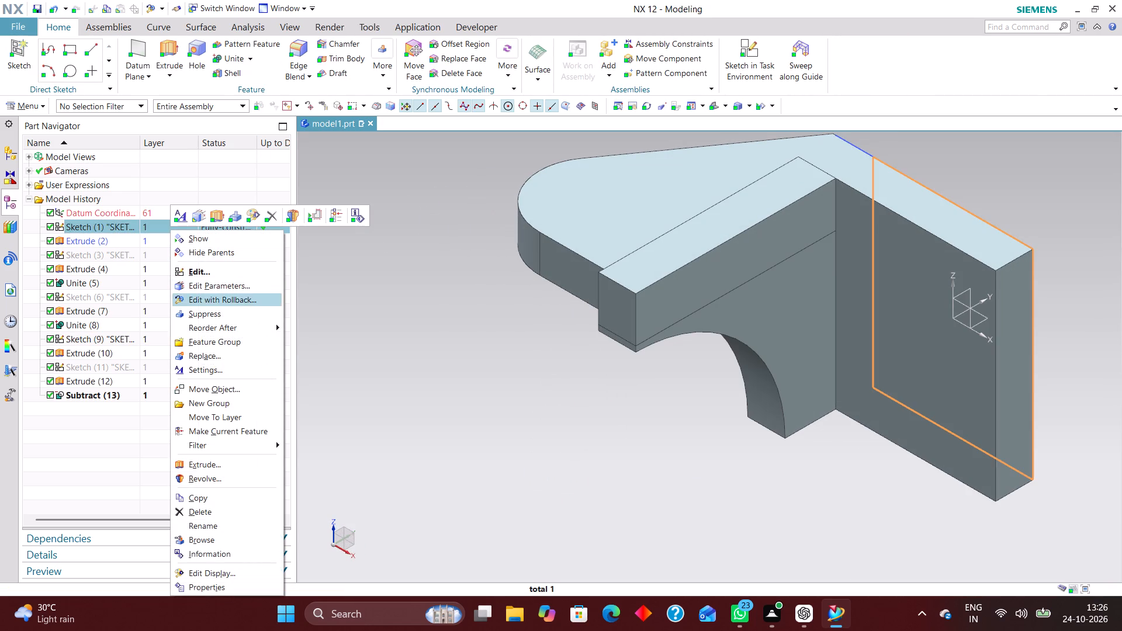
click(241, 300)
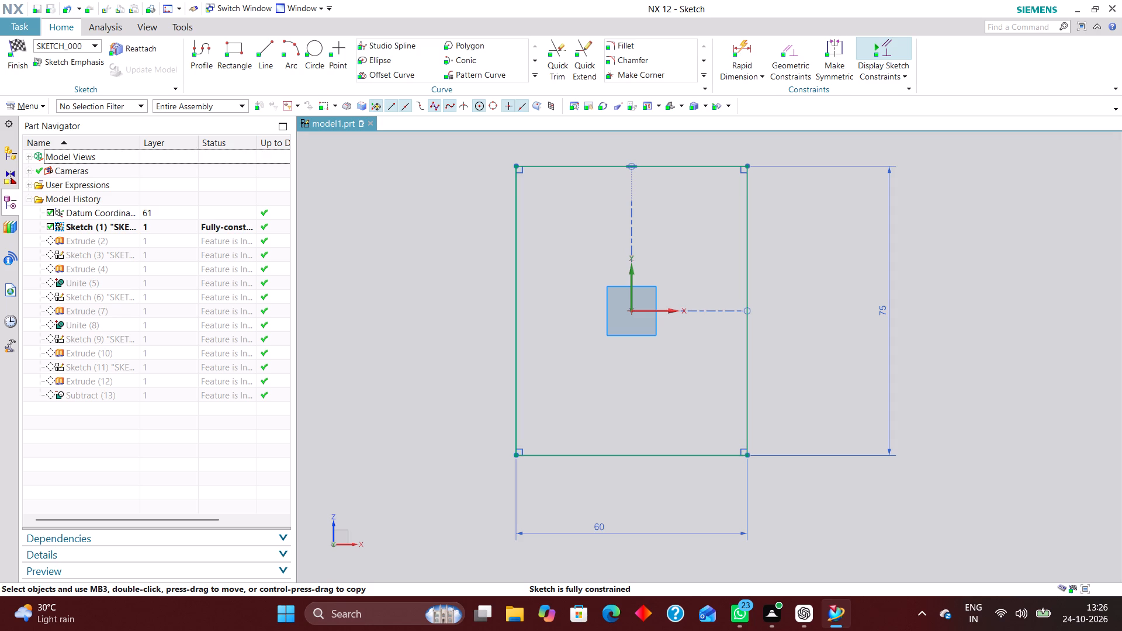
click(24, 53)
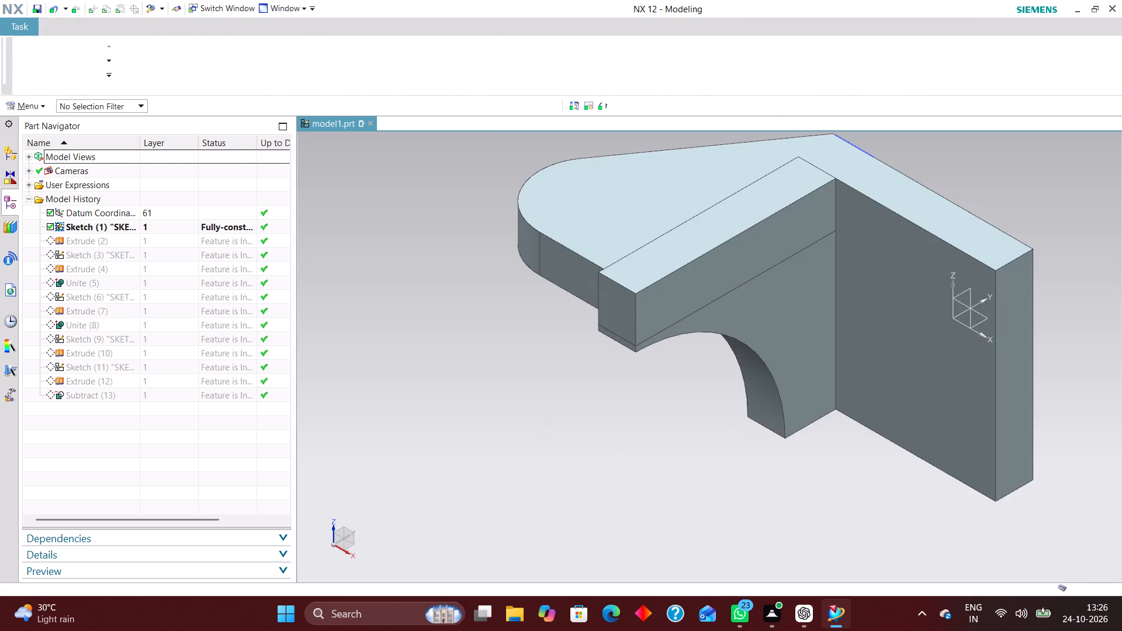
Measure the height between the bracket's bottom face and its top face.
scroll(586, 335, down, 2)
middle_drag(945, 445, 940, 408)
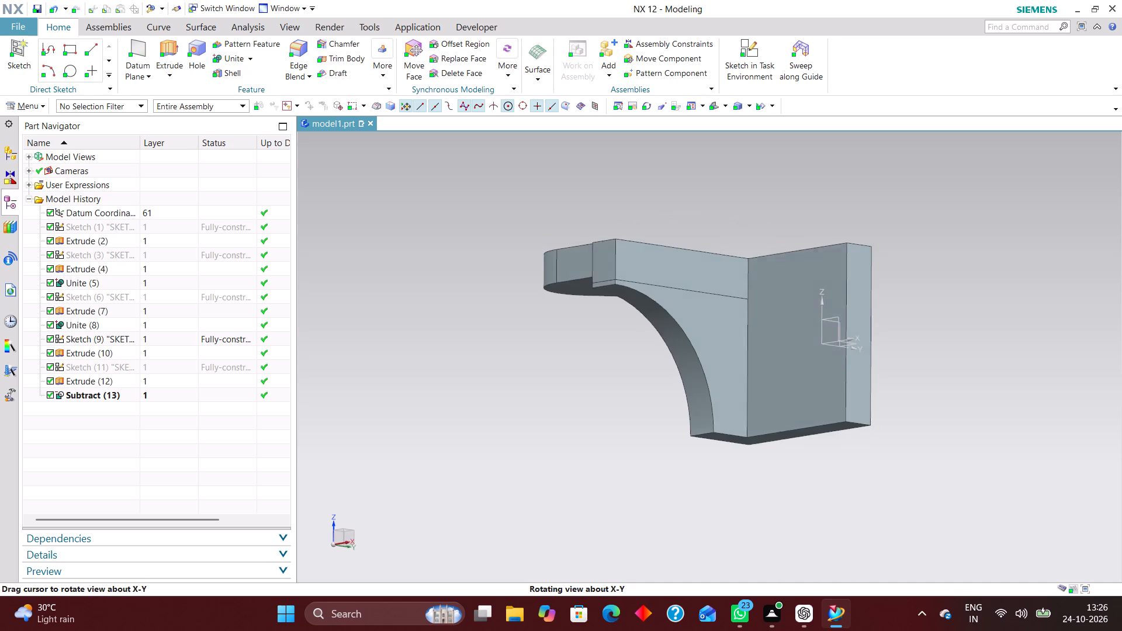
middle_drag(940, 408, 937, 418)
scroll(937, 418, up, 1)
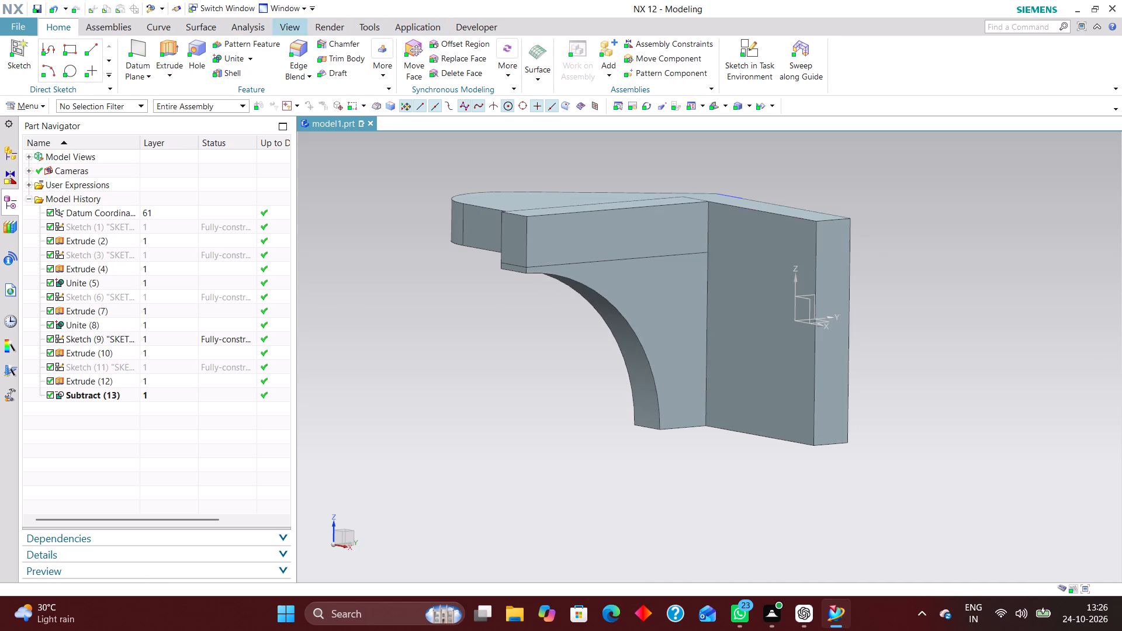
click(250, 25)
click(13, 44)
middle_drag(753, 505, 754, 504)
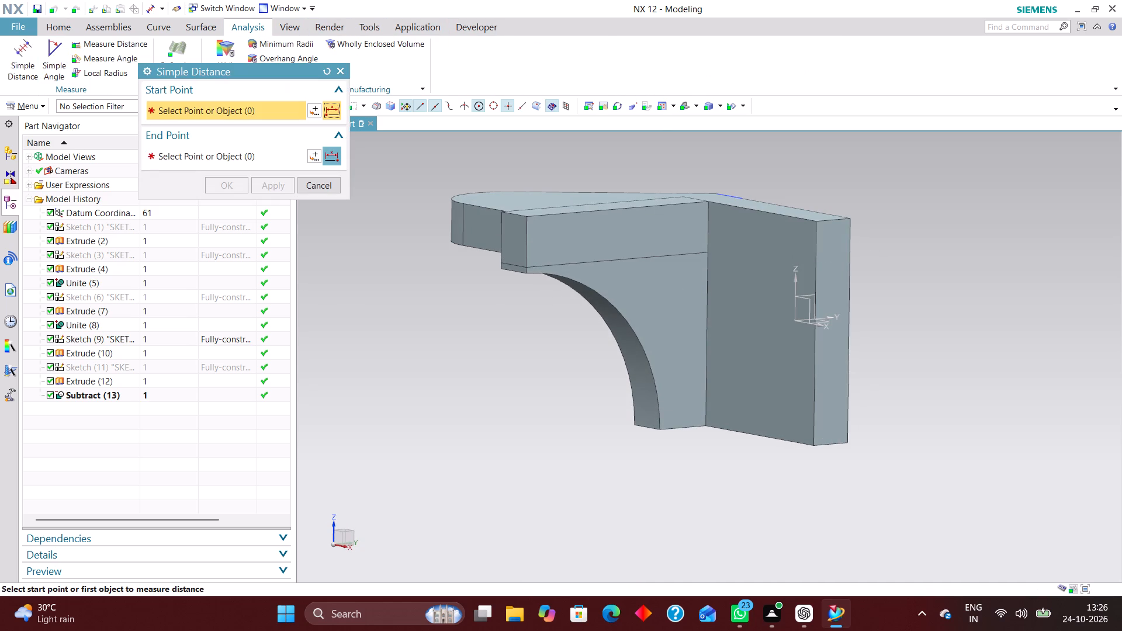
middle_drag(754, 504, 761, 466)
scroll(761, 466, up, 1)
click(771, 408)
middle_drag(809, 469, 796, 583)
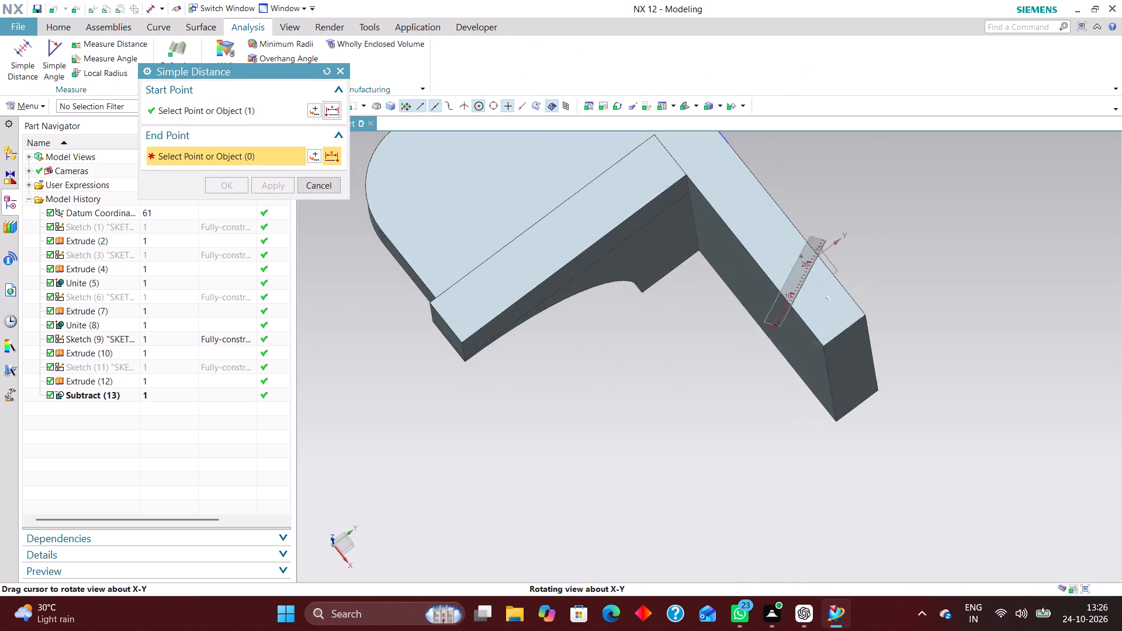
middle_drag(796, 583, 796, 584)
click(770, 257)
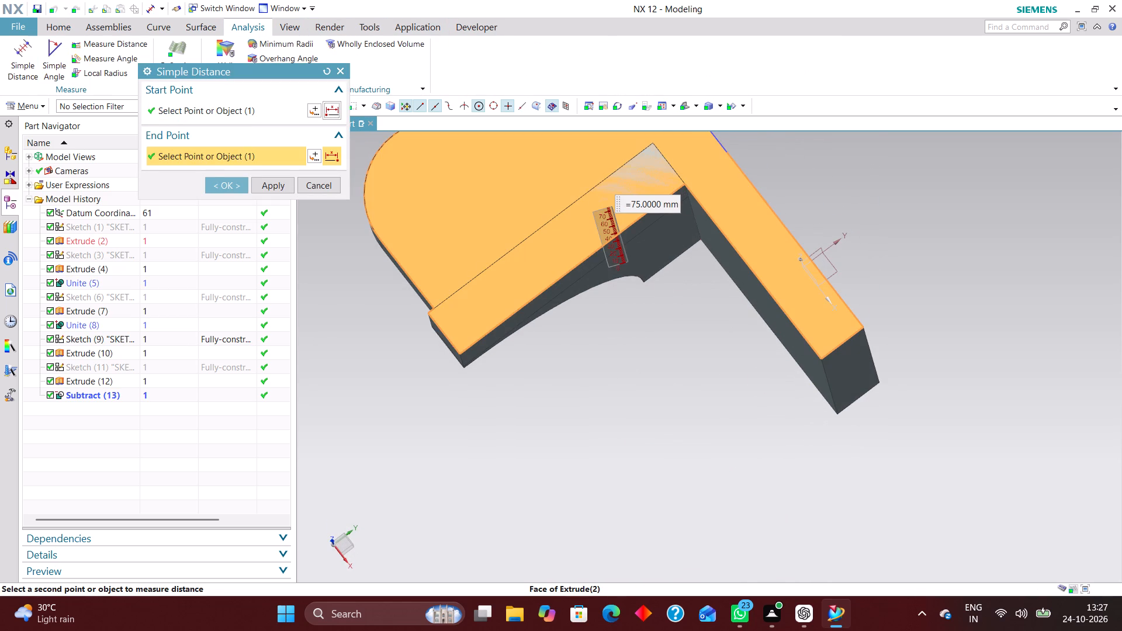
middle_drag(709, 462, 725, 390)
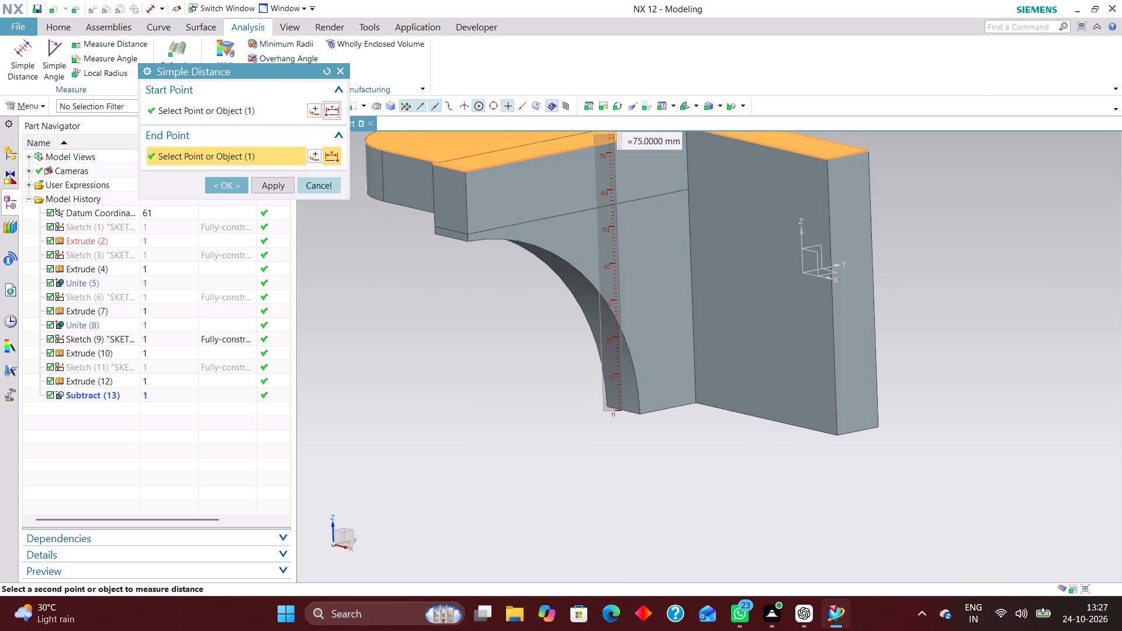
click(310, 182)
Measure the distance from the flange-side wall's lower outer end edge to the back plate's inner face.
scroll(444, 366, down, 2)
scroll(454, 249, up, 2)
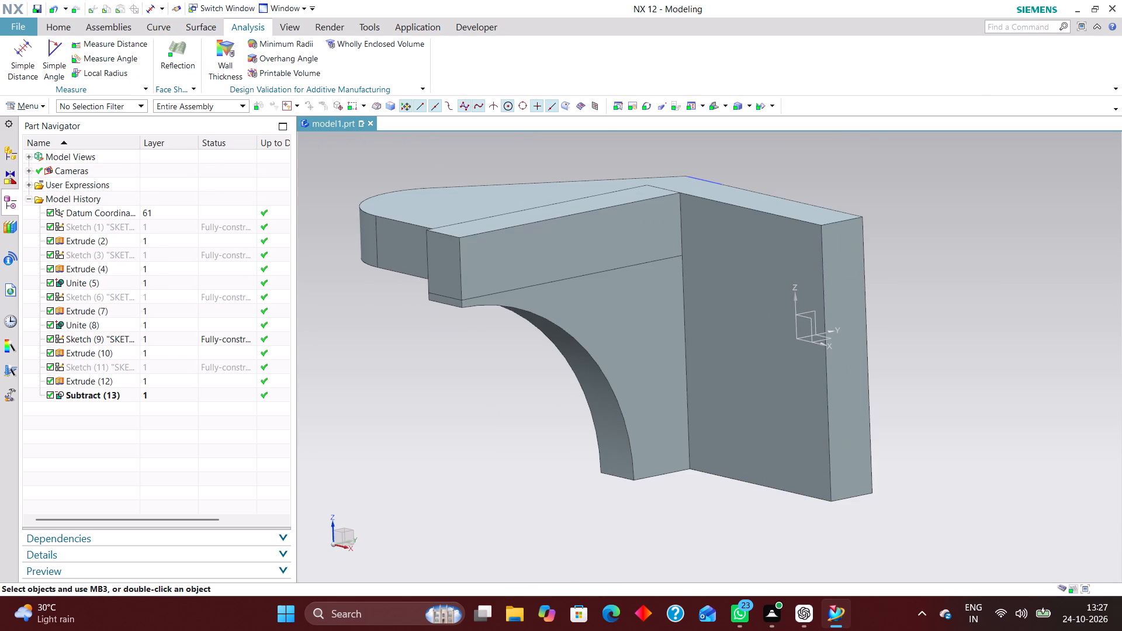
middle_drag(470, 429, 507, 463)
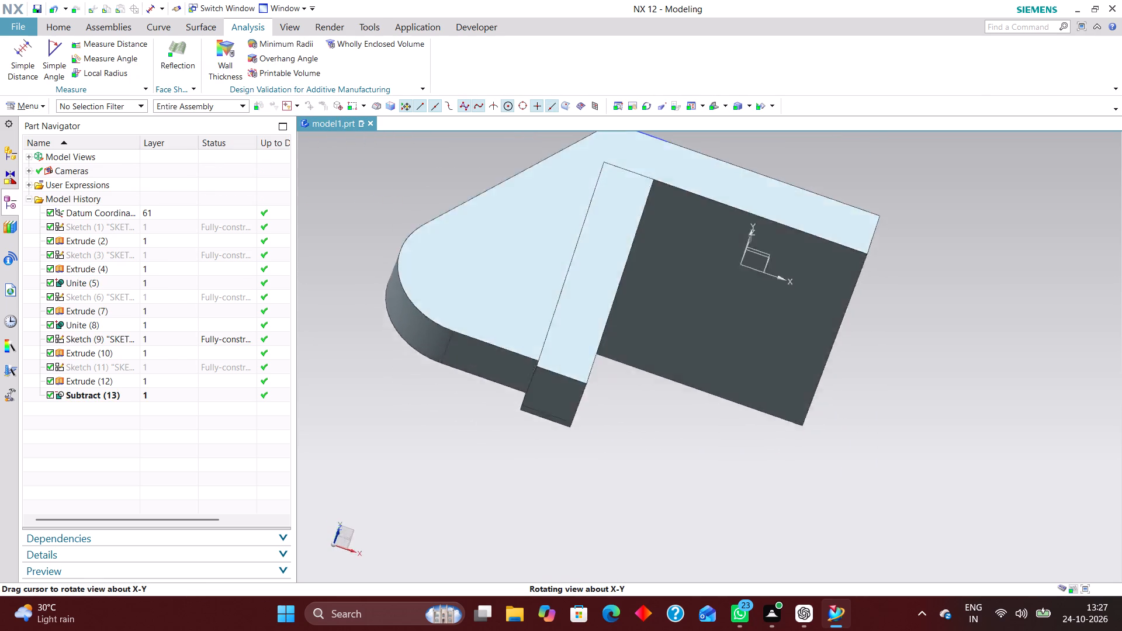
middle_drag(507, 463, 531, 421)
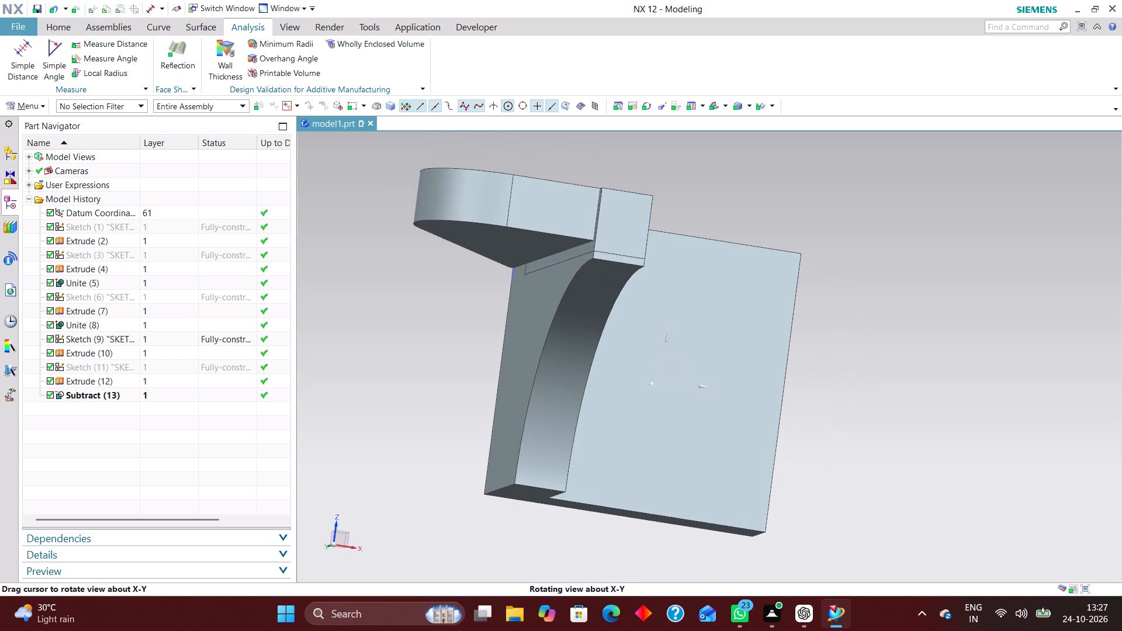
middle_drag(531, 421, 491, 421)
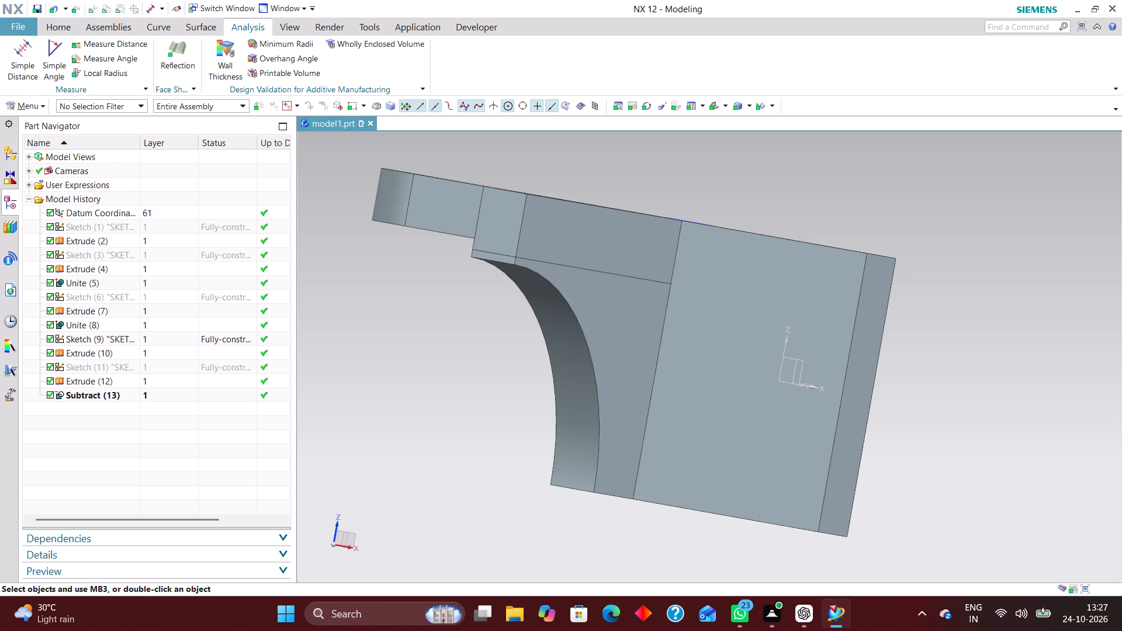
middle_drag(798, 197, 783, 216)
scroll(783, 216, up, 1)
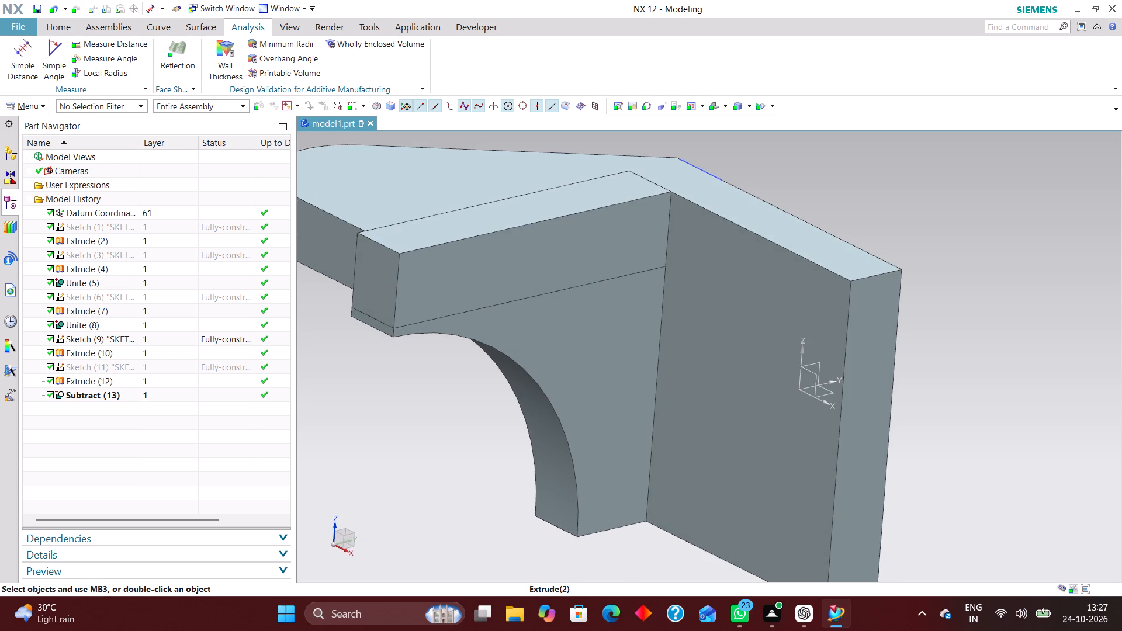
click(29, 47)
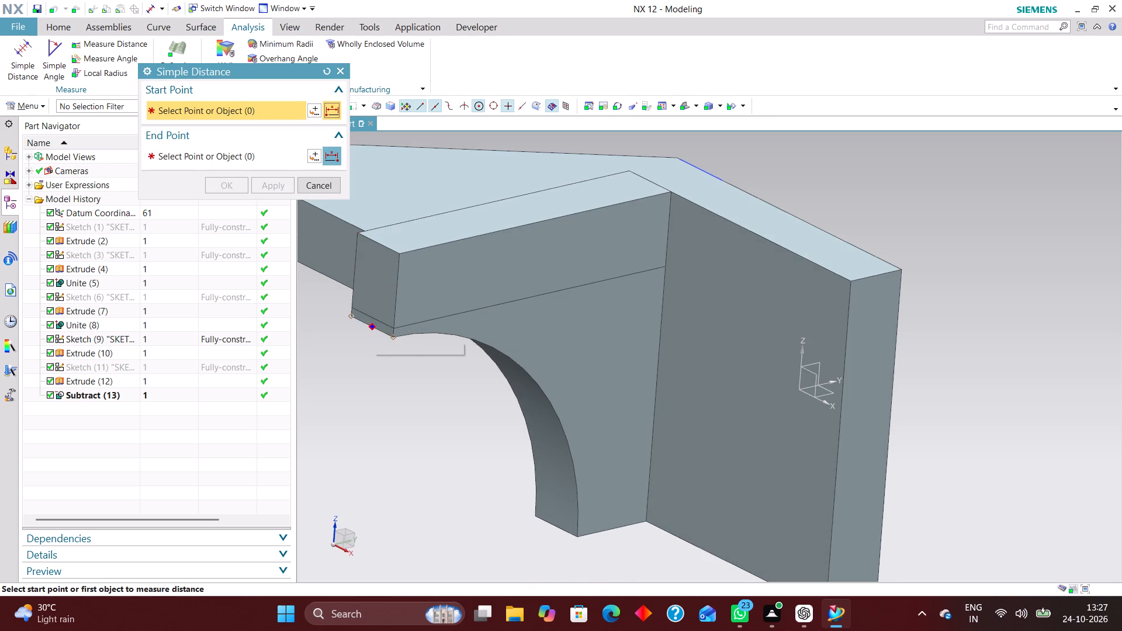
click(374, 323)
click(703, 275)
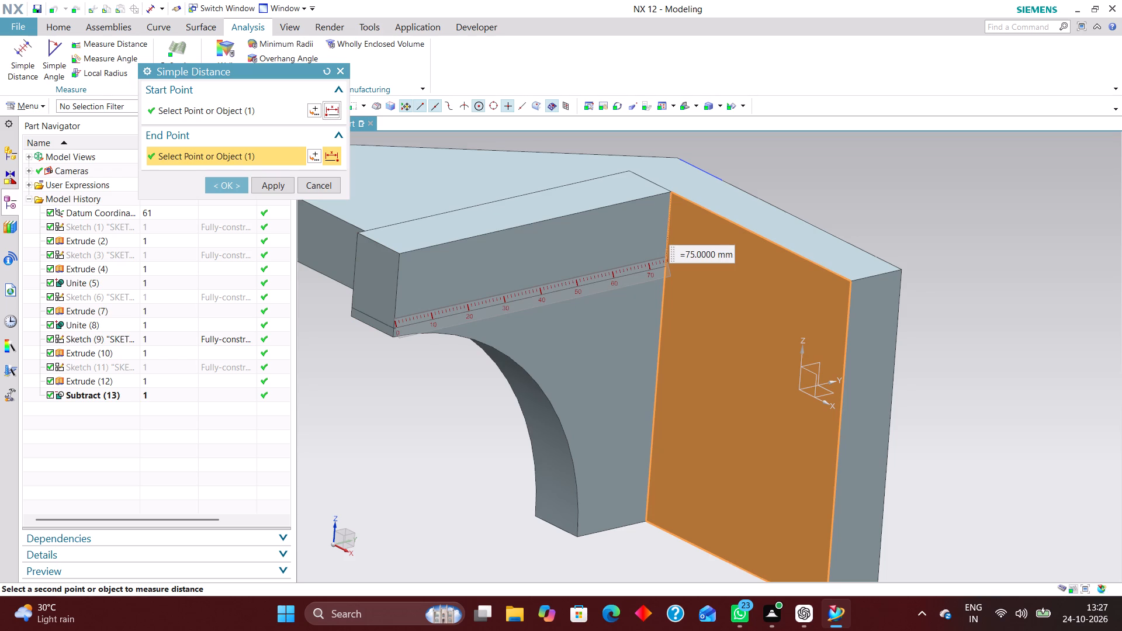
click(314, 185)
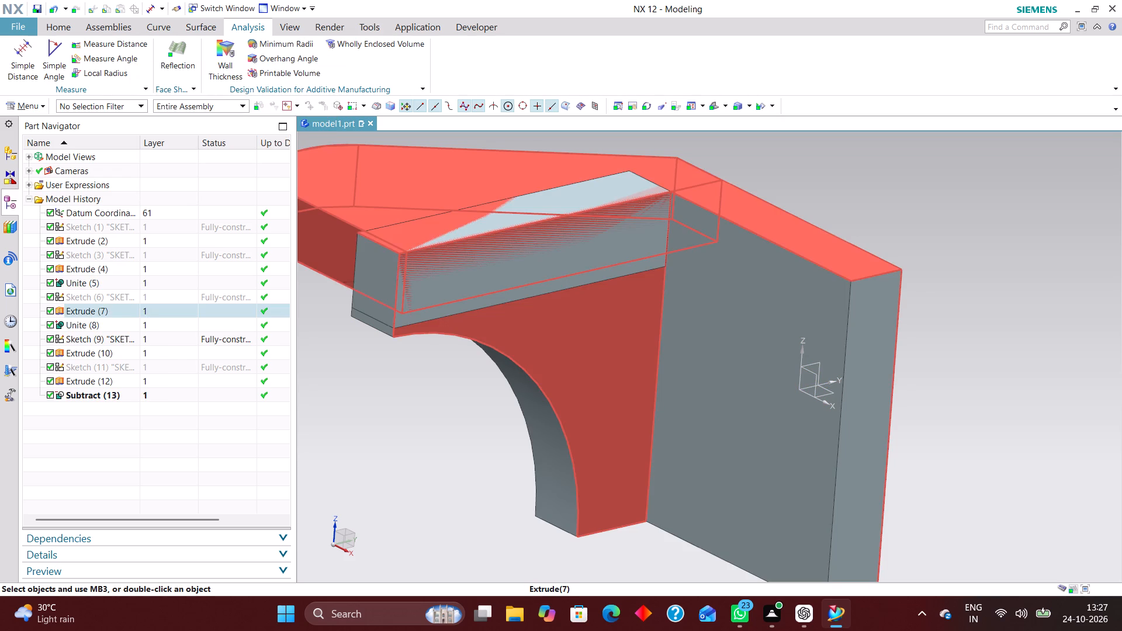
Measure the distance from the rounded flange's straight front face to the back plate's inner face.
click(19, 48)
click(311, 221)
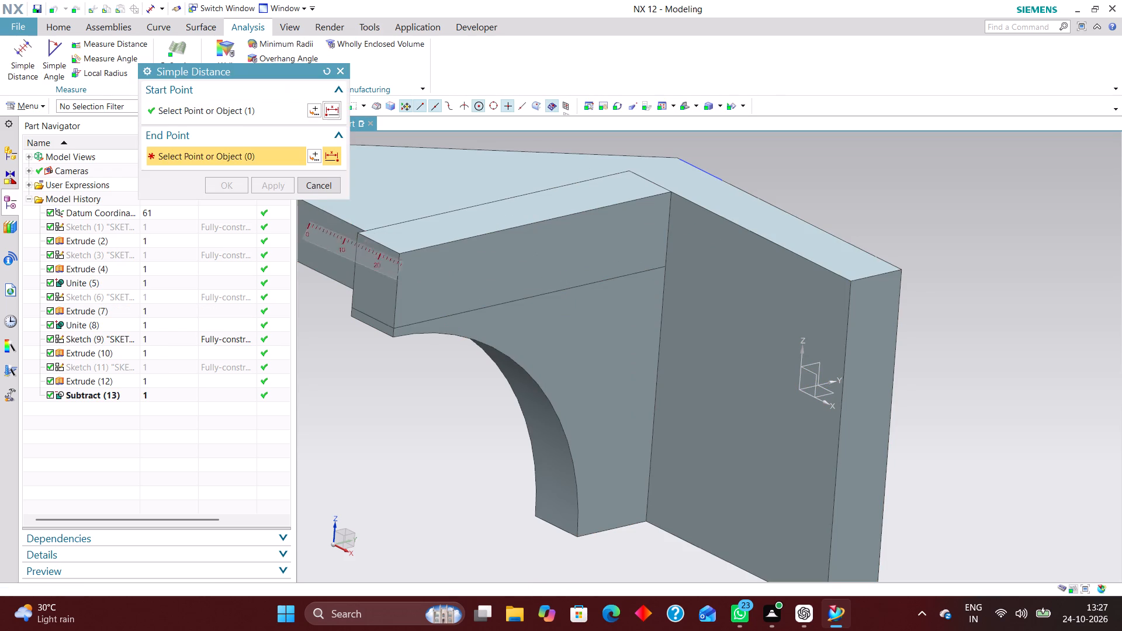
click(704, 262)
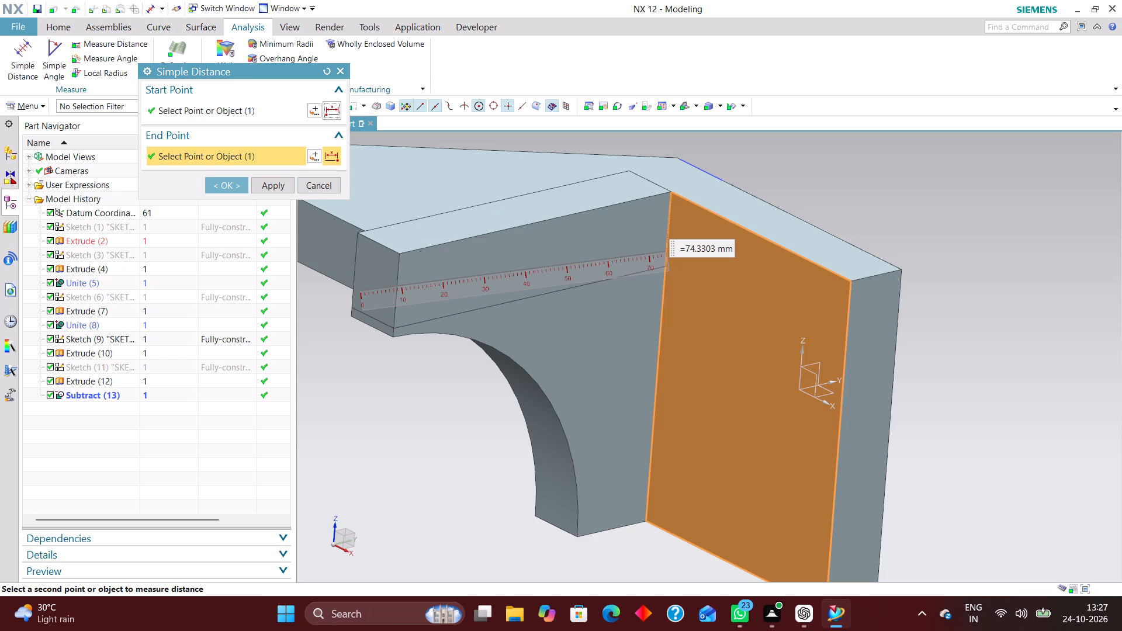
click(329, 182)
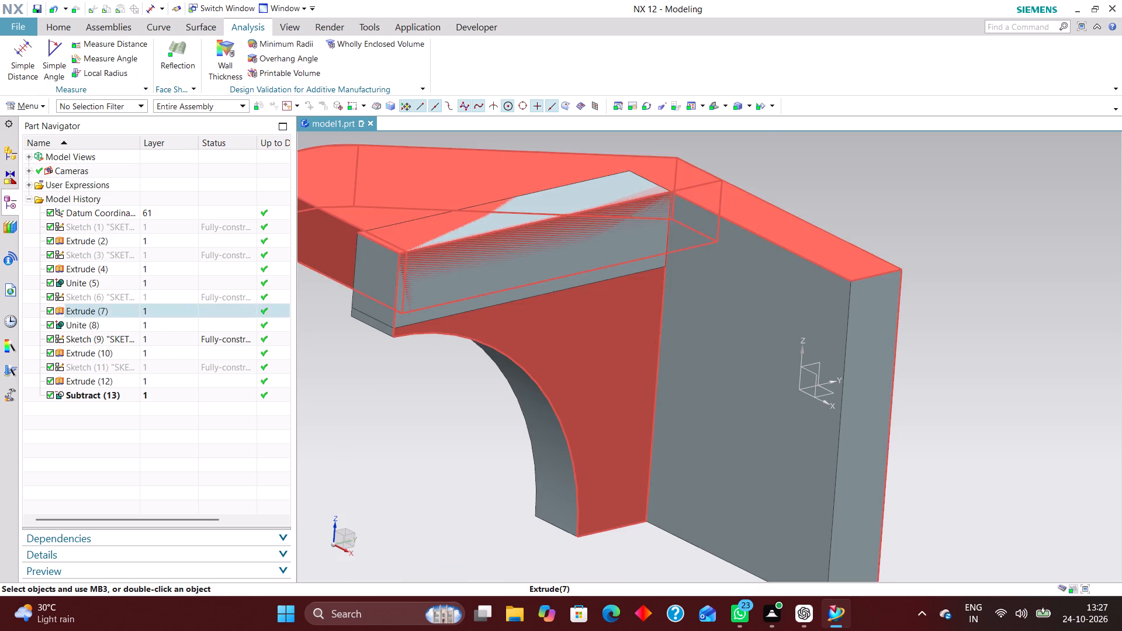
In the rounded flange's sketch, set the distance from the arc centre to the wall's outer end edge to 20 mm.
scroll(348, 238, up, 1)
click(164, 300)
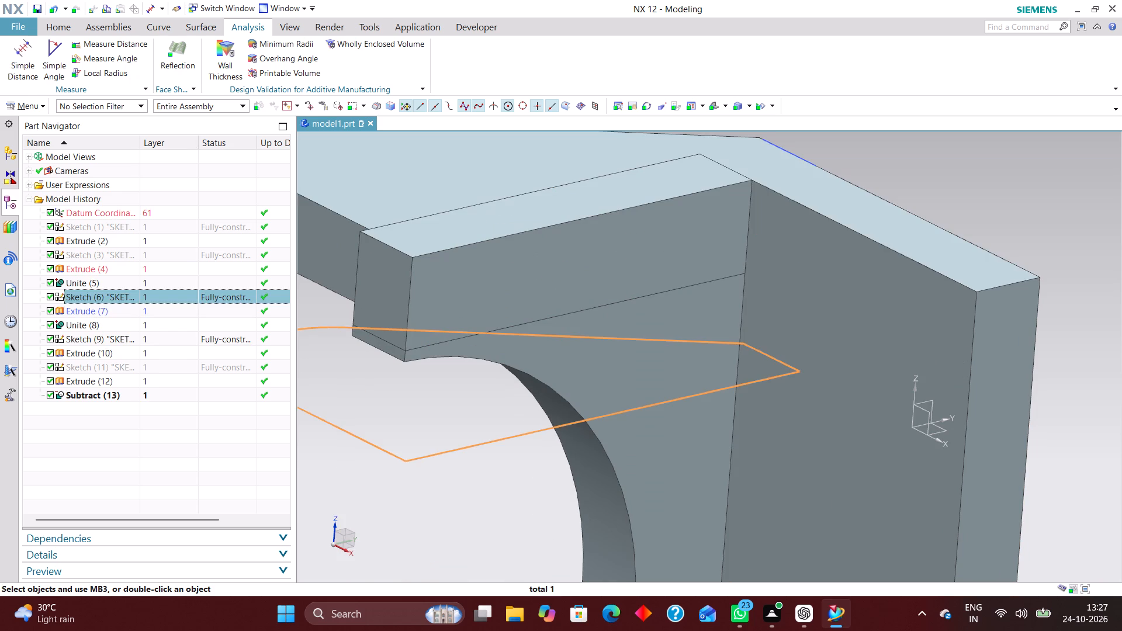
right_click(179, 301)
click(251, 72)
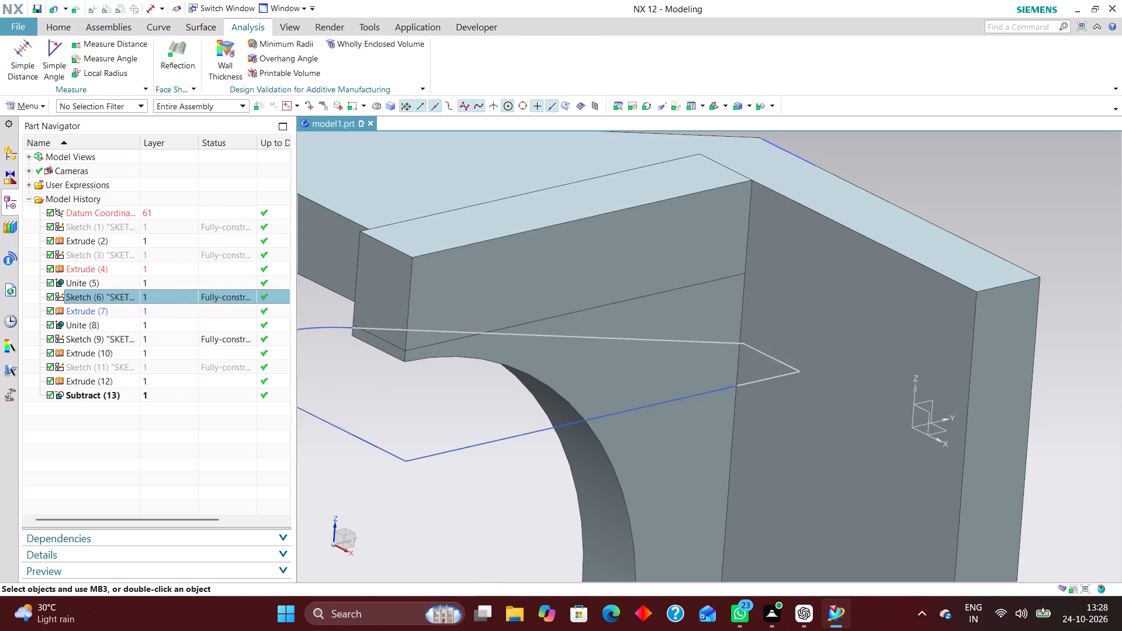
scroll(736, 449, up, 3)
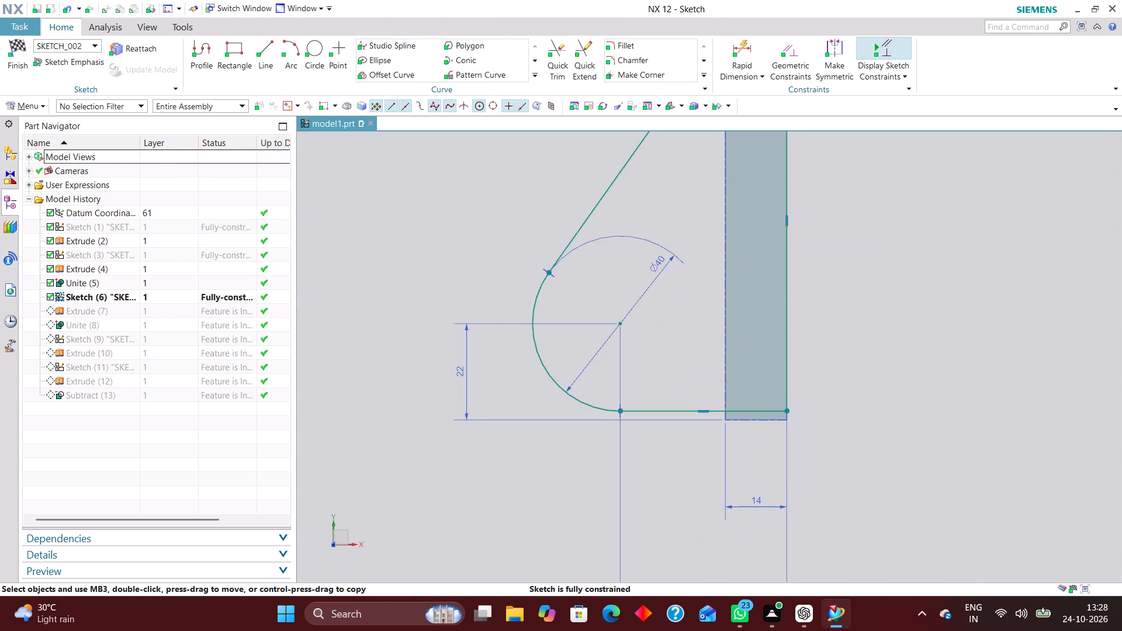
scroll(452, 342, down, 1)
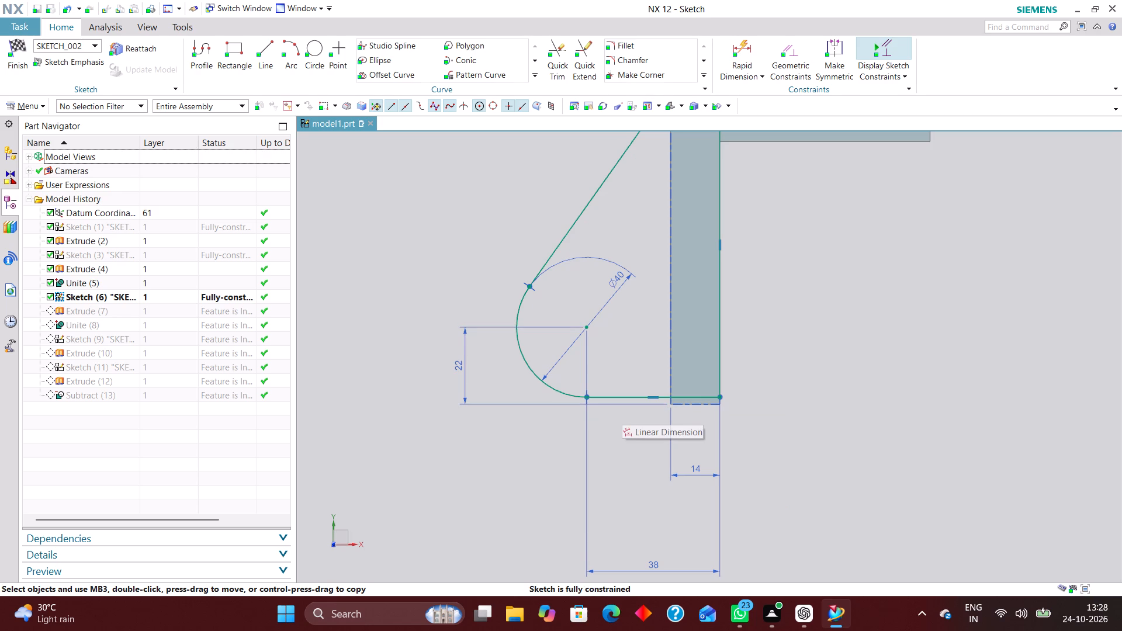
double_click(462, 369)
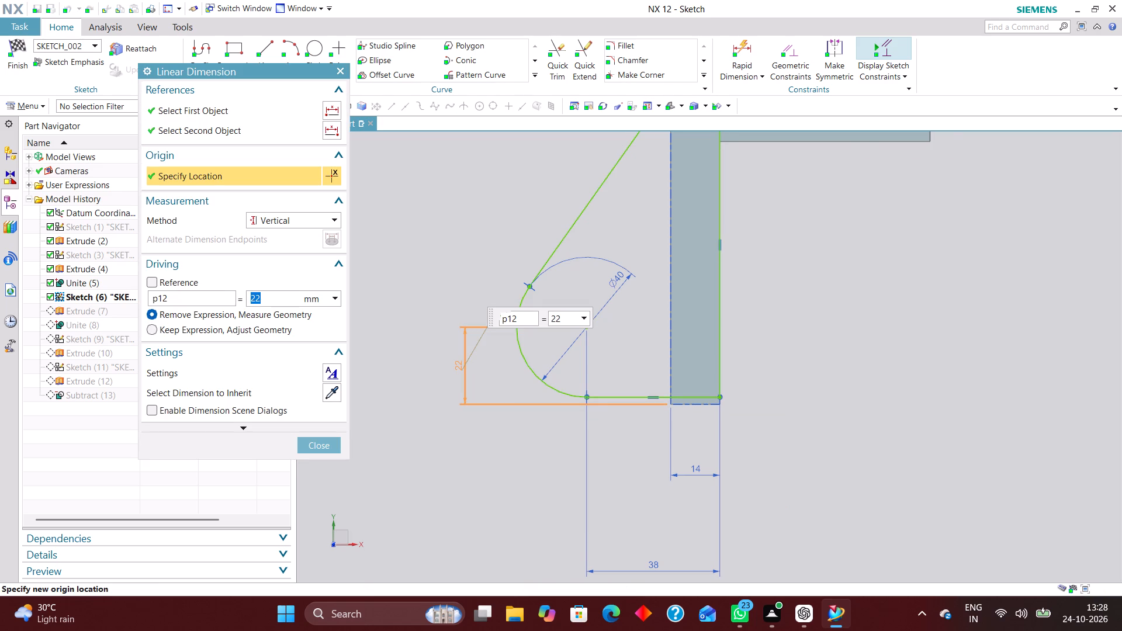
text(20)
key(Return)
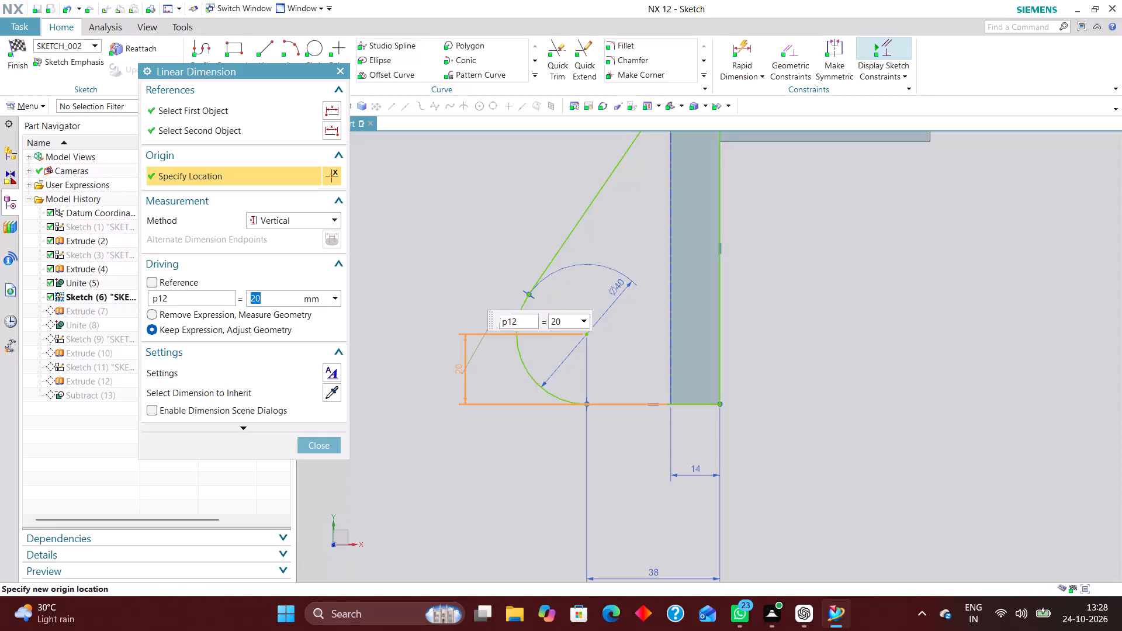
click(316, 441)
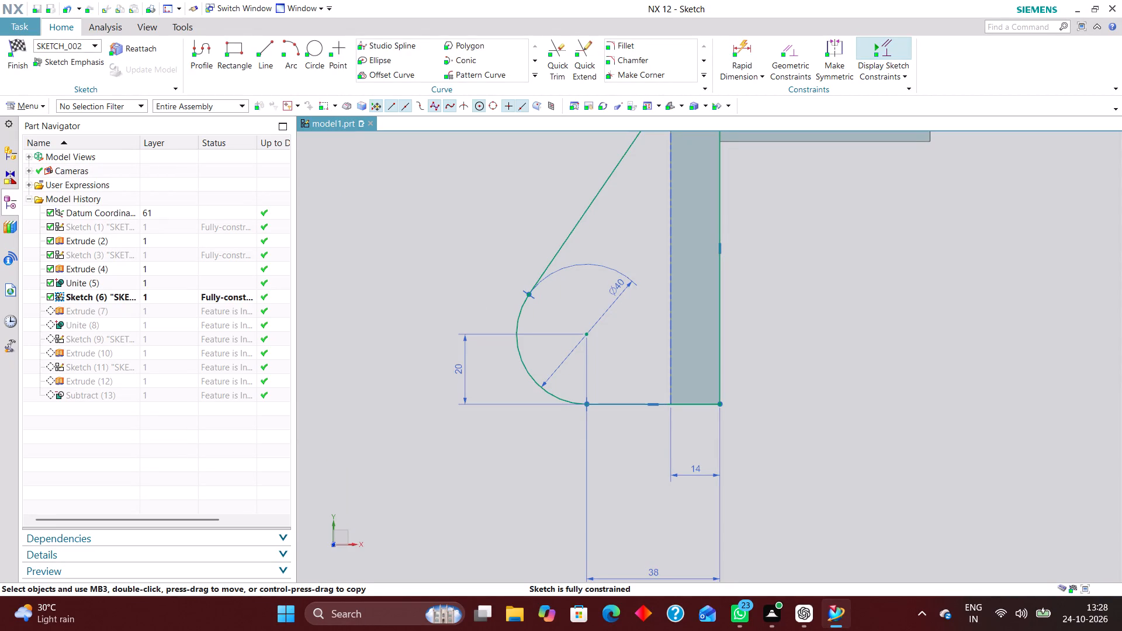
click(12, 40)
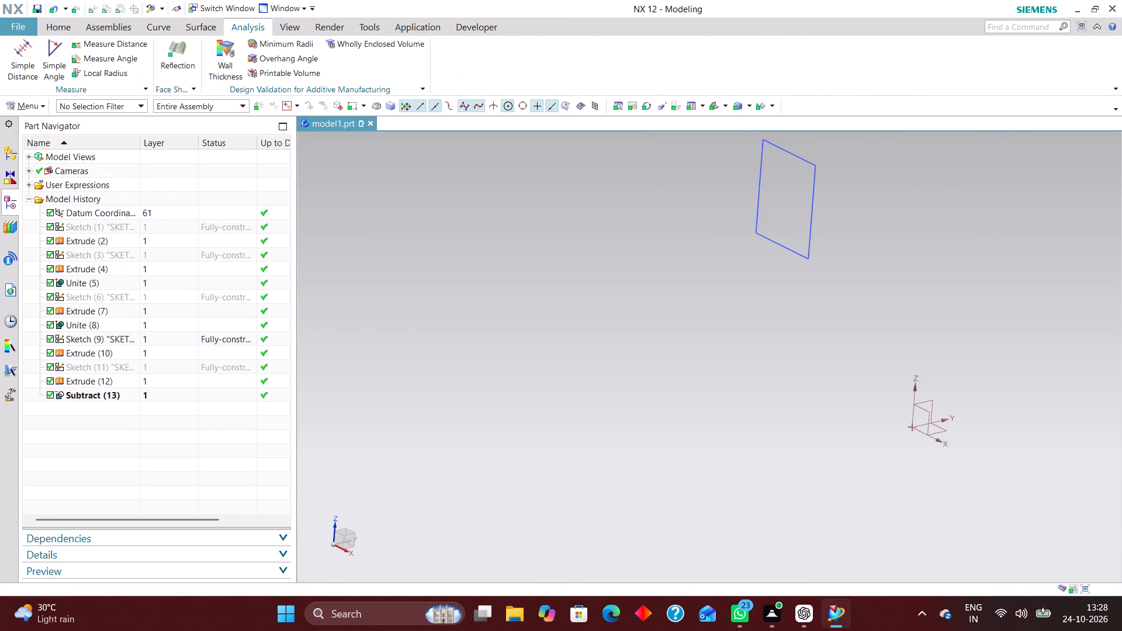
Reorder the model history so the circular cut's sketch, extrude and subtract come before the 14 by 17 mm rectangle sketch and its extrude.
scroll(752, 408, down, 2)
scroll(528, 479, up, 2)
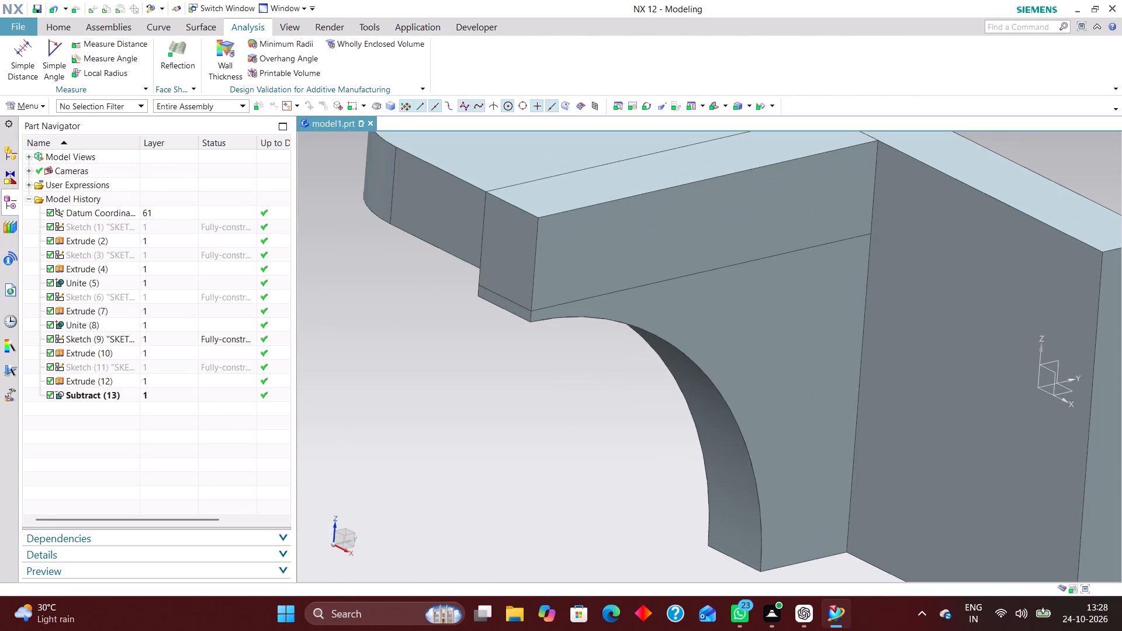
scroll(536, 498, down, 1)
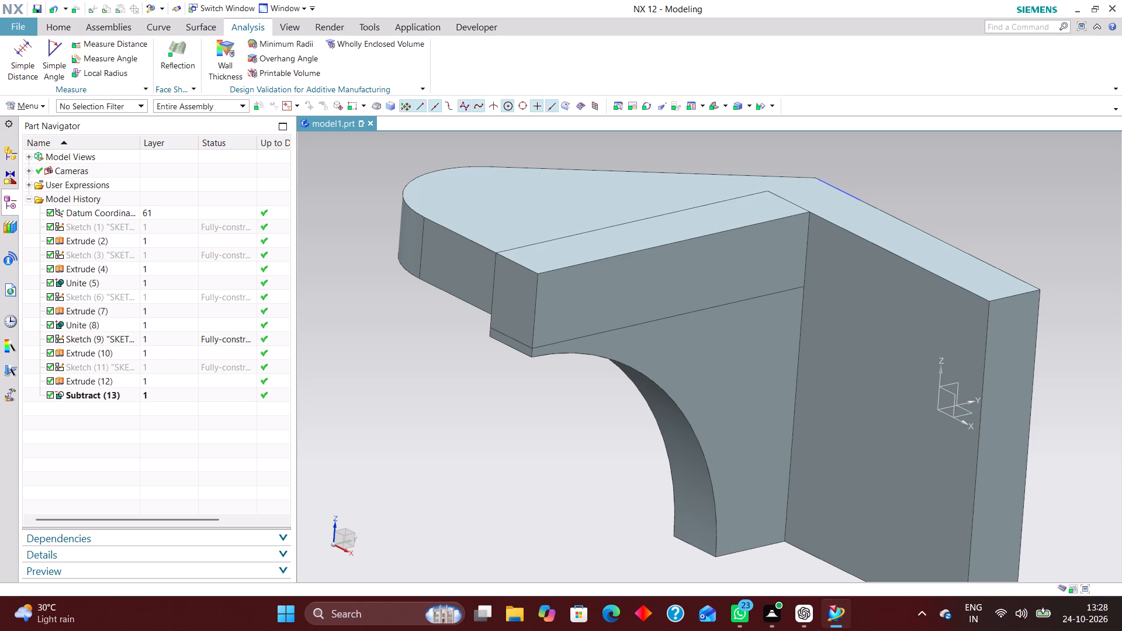
scroll(602, 443, down, 1)
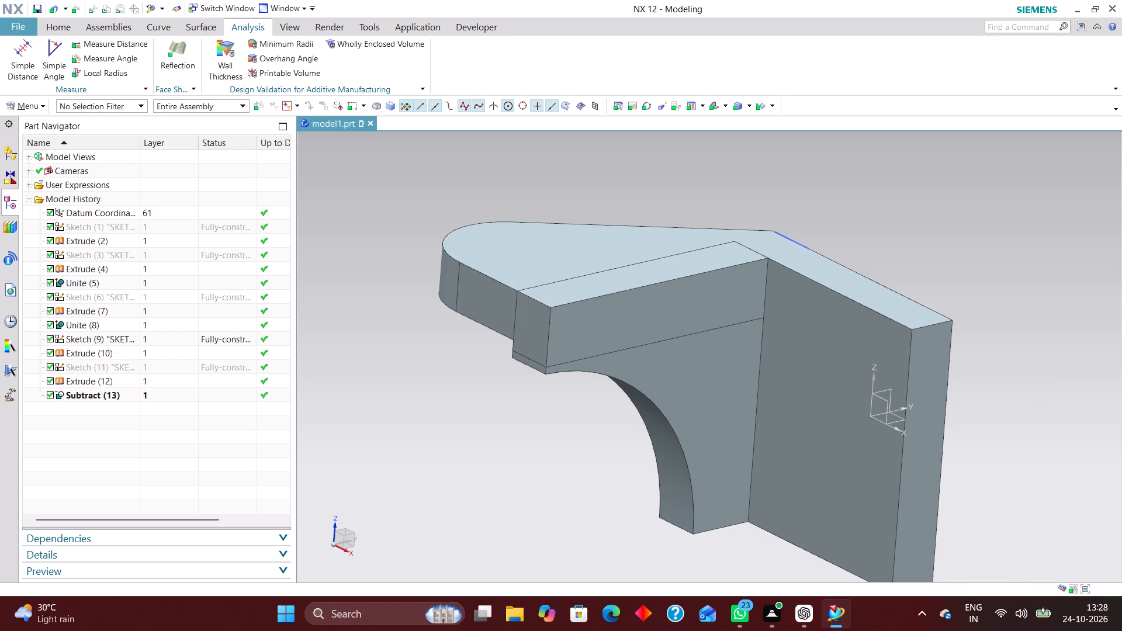
click(65, 20)
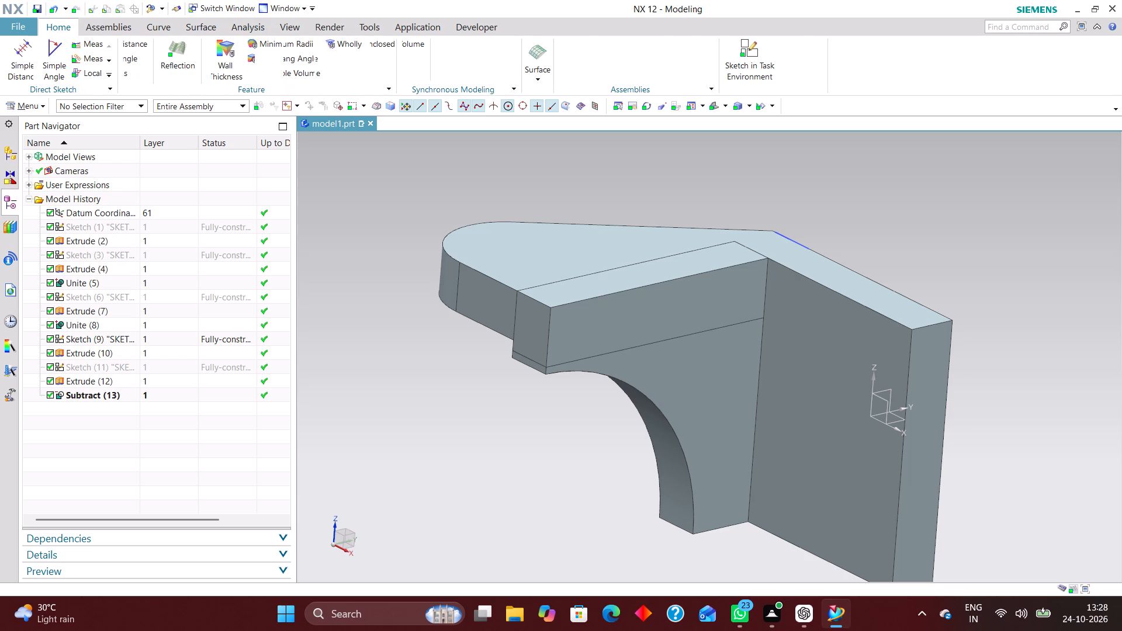
click(116, 365)
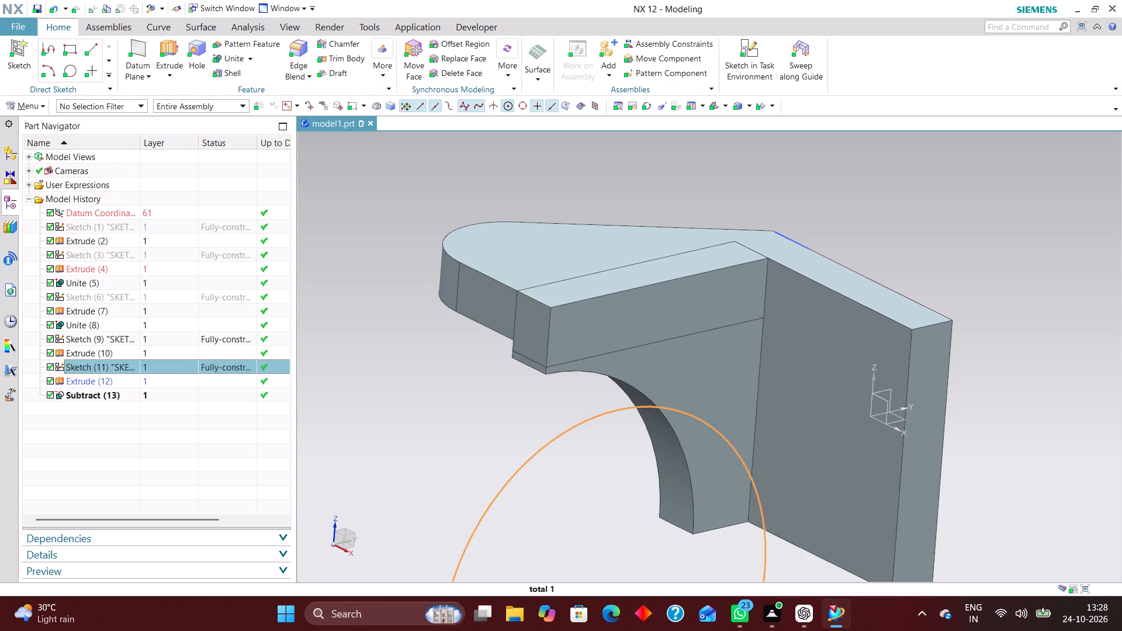
click(127, 334)
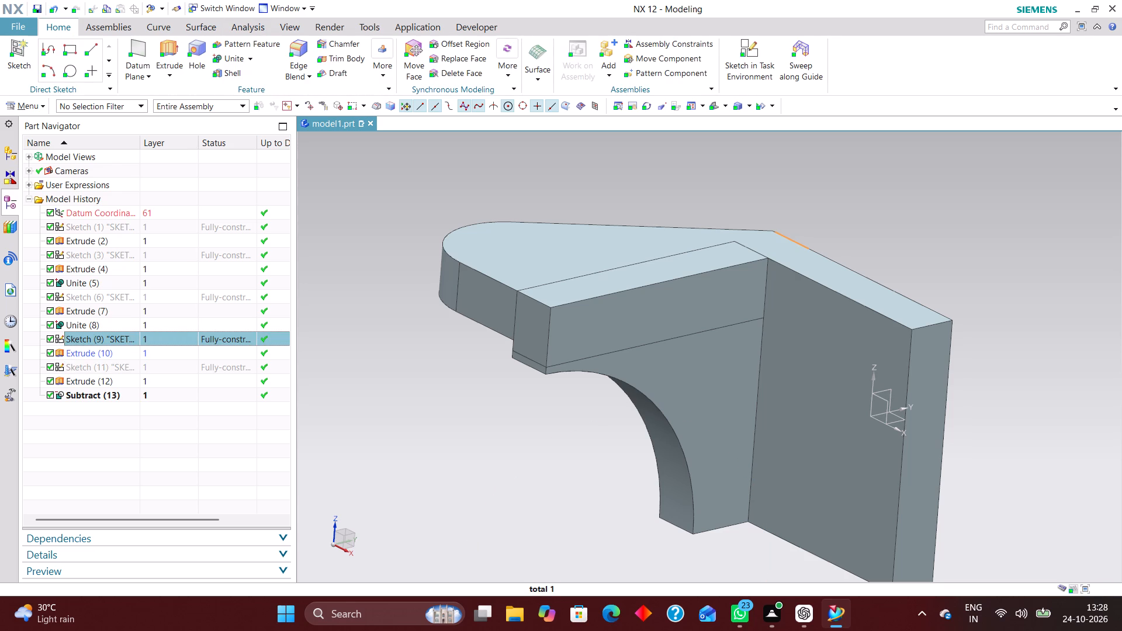
click(368, 452)
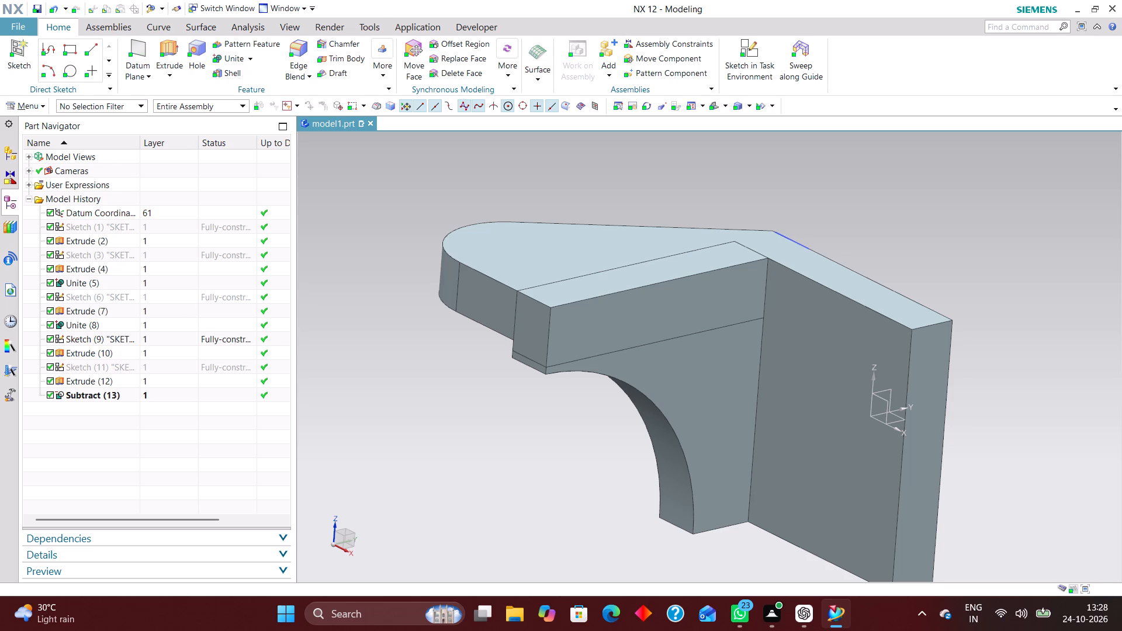
ctrl+click(111, 396)
ctrl+click(112, 380)
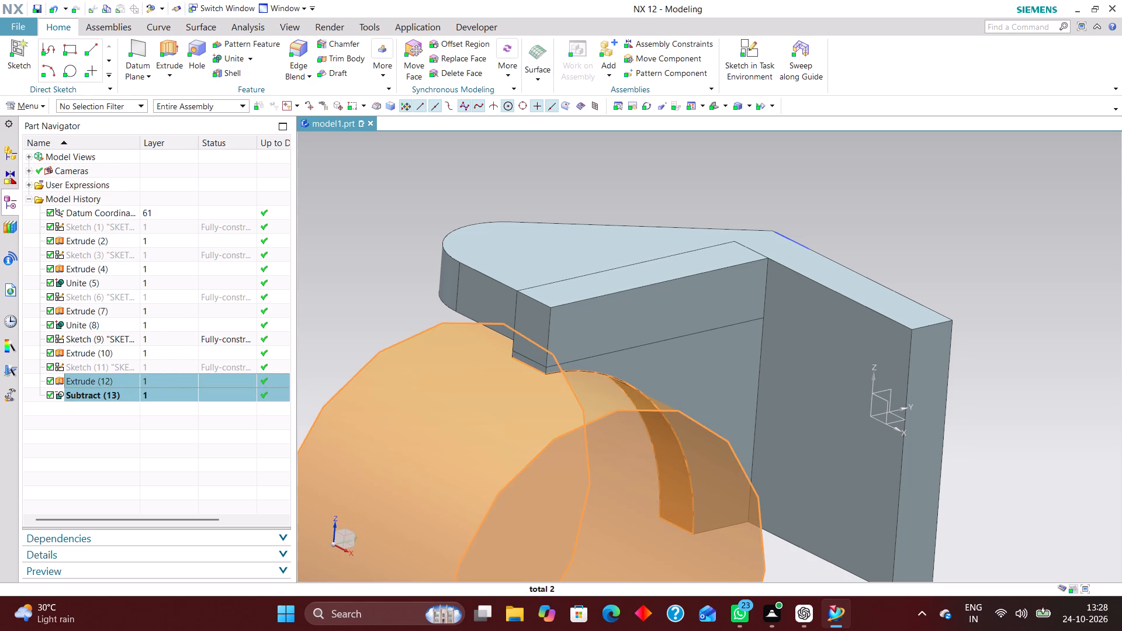
ctrl+click(112, 367)
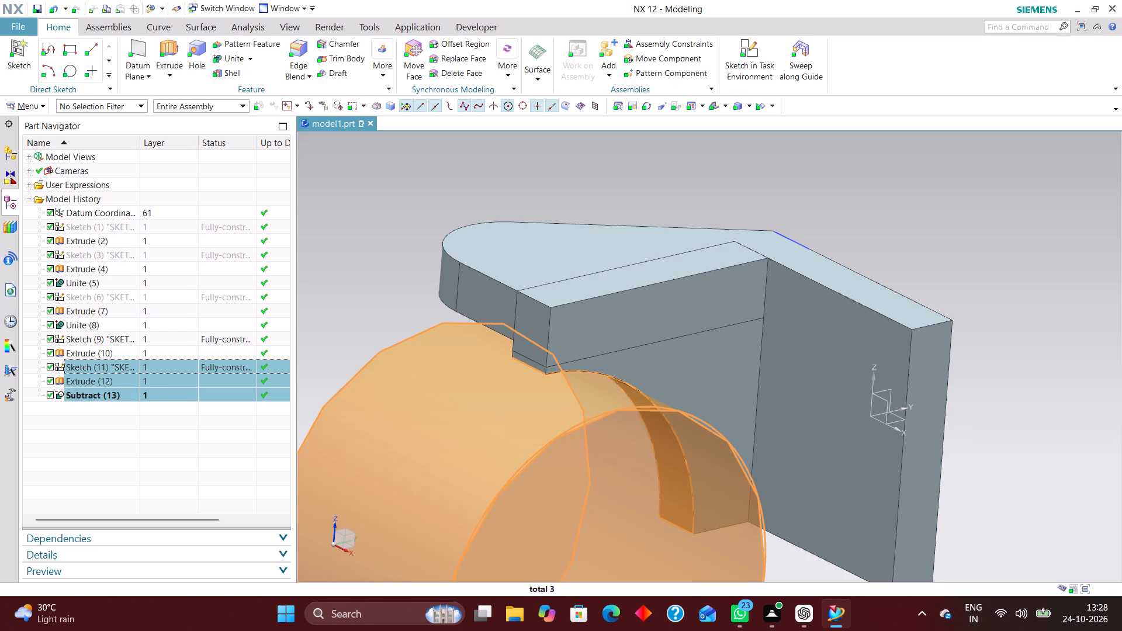
drag(176, 368, 146, 338)
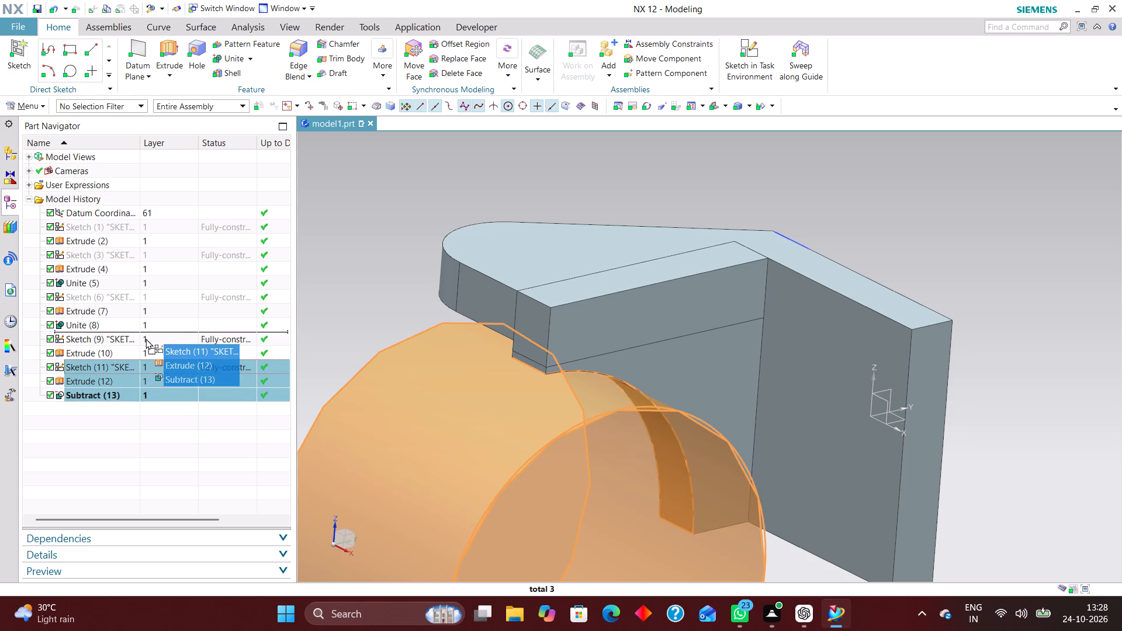
drag(146, 338, 81, 337)
click(115, 338)
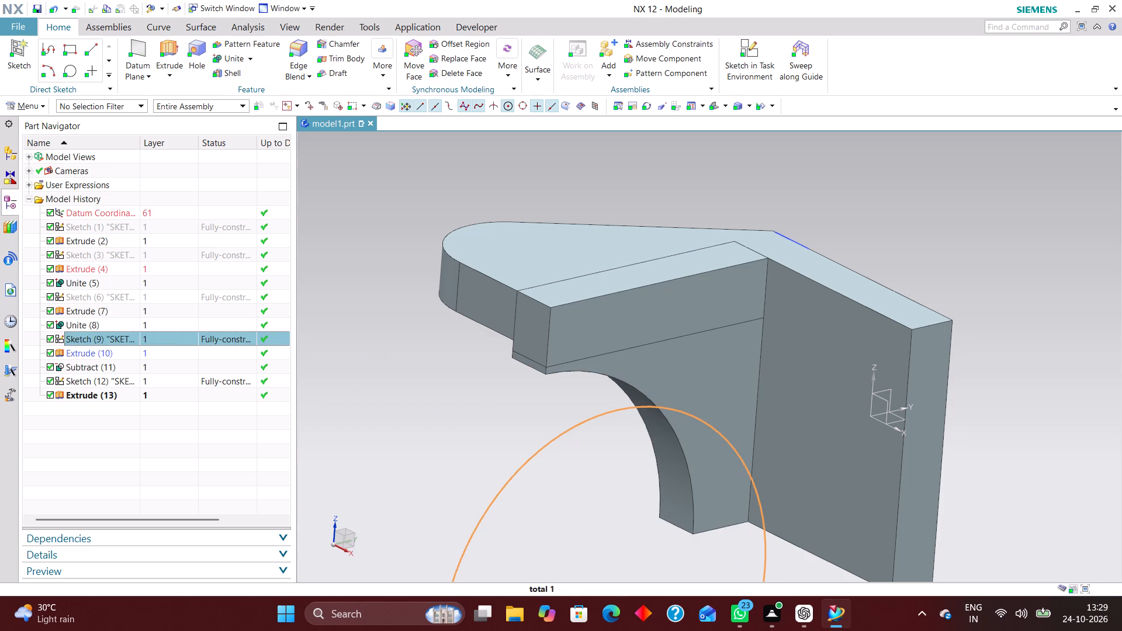
click(115, 351)
click(117, 364)
click(119, 379)
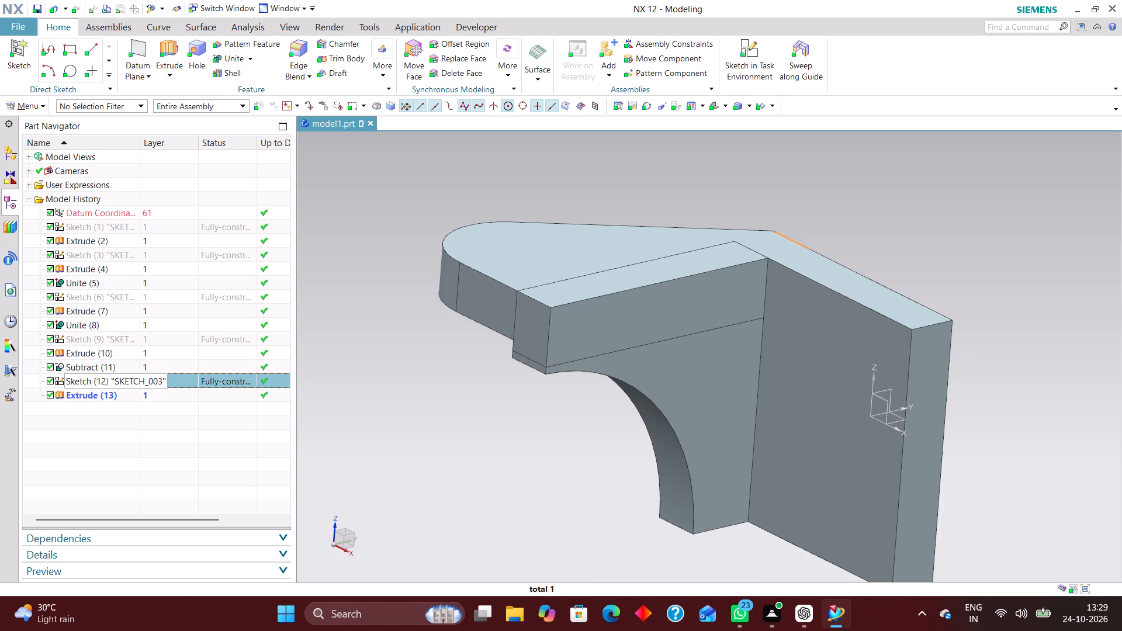
click(131, 397)
click(474, 444)
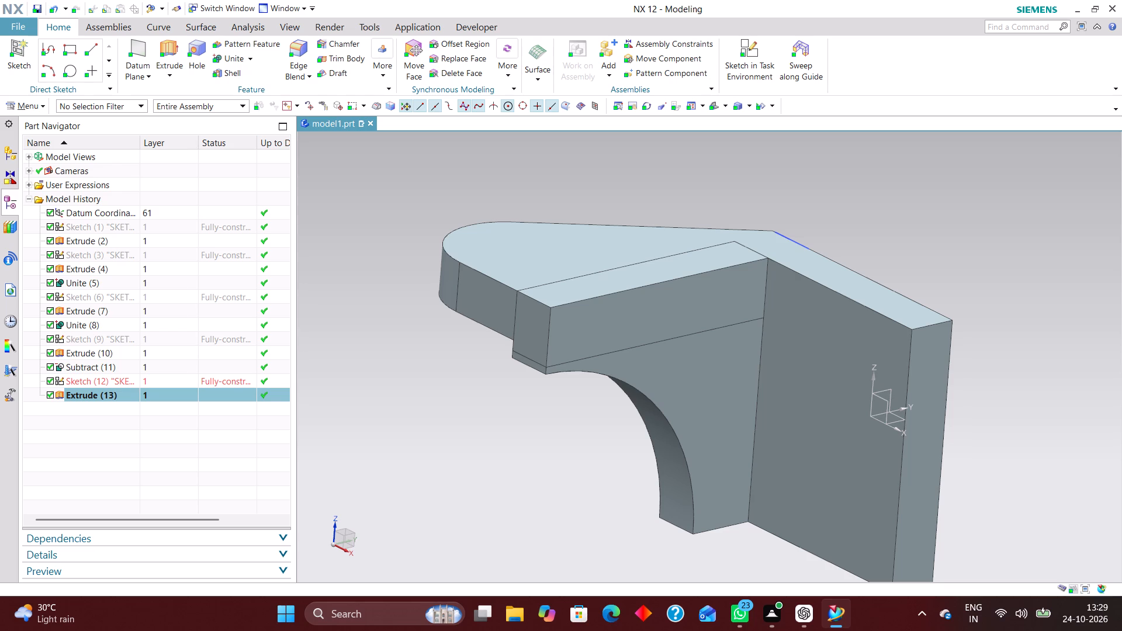
Review the 14 by 17 mm rectangle sketch and its position against the wall and back plate.
scroll(508, 314, up, 2)
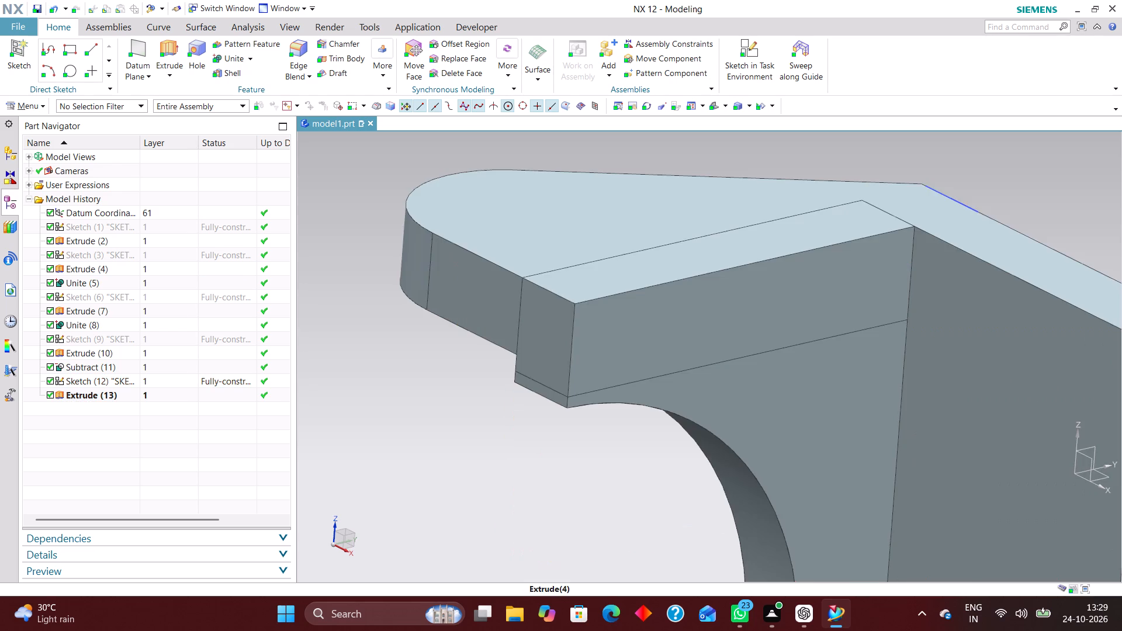
middle_drag(504, 470, 541, 461)
middle_drag(541, 461, 517, 467)
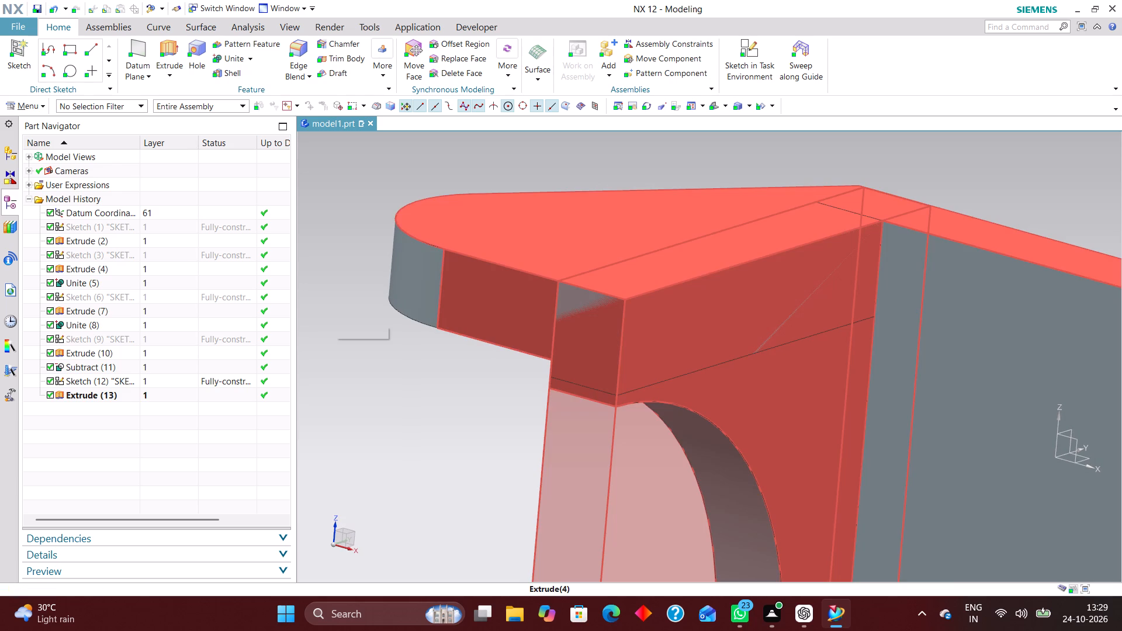
click(167, 382)
right_click(167, 382)
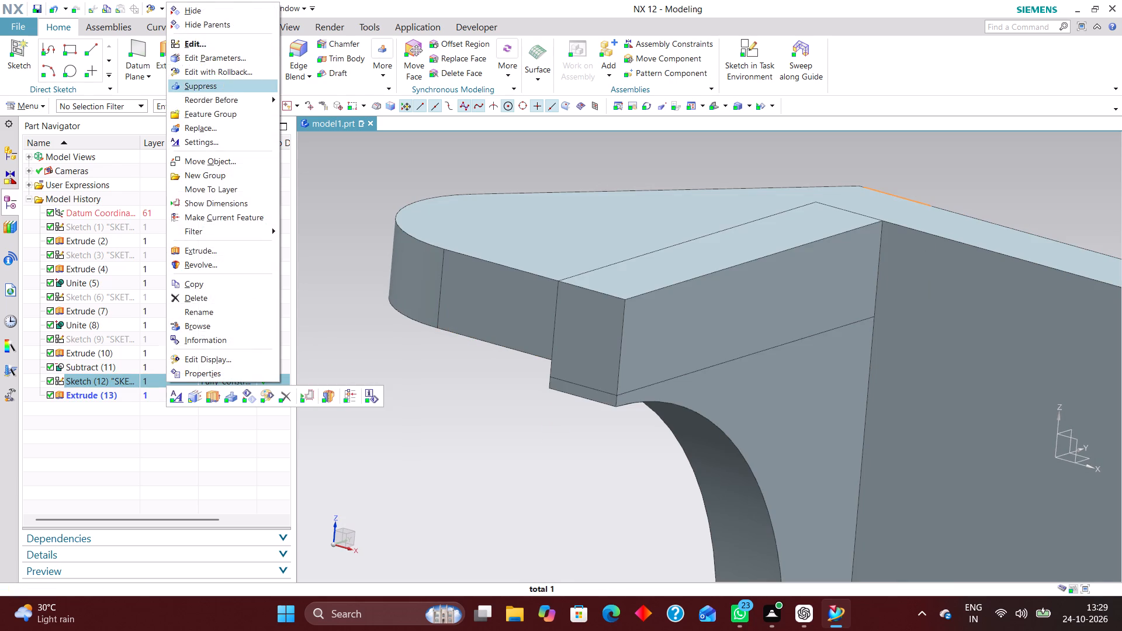
click(223, 74)
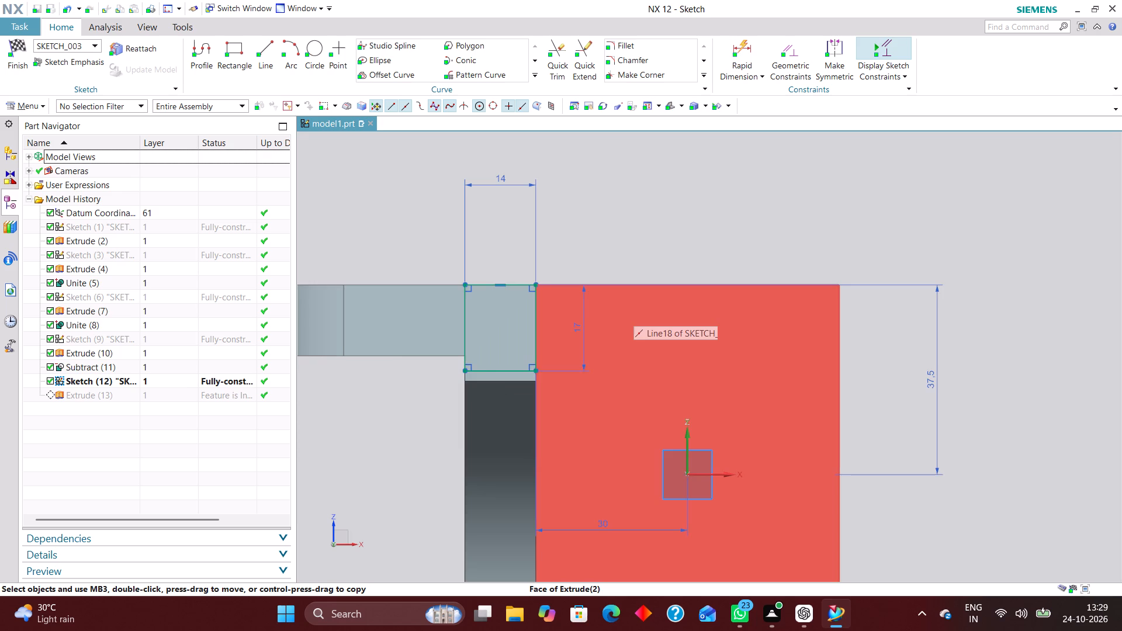
scroll(727, 332, down, 1)
scroll(443, 304, up, 2)
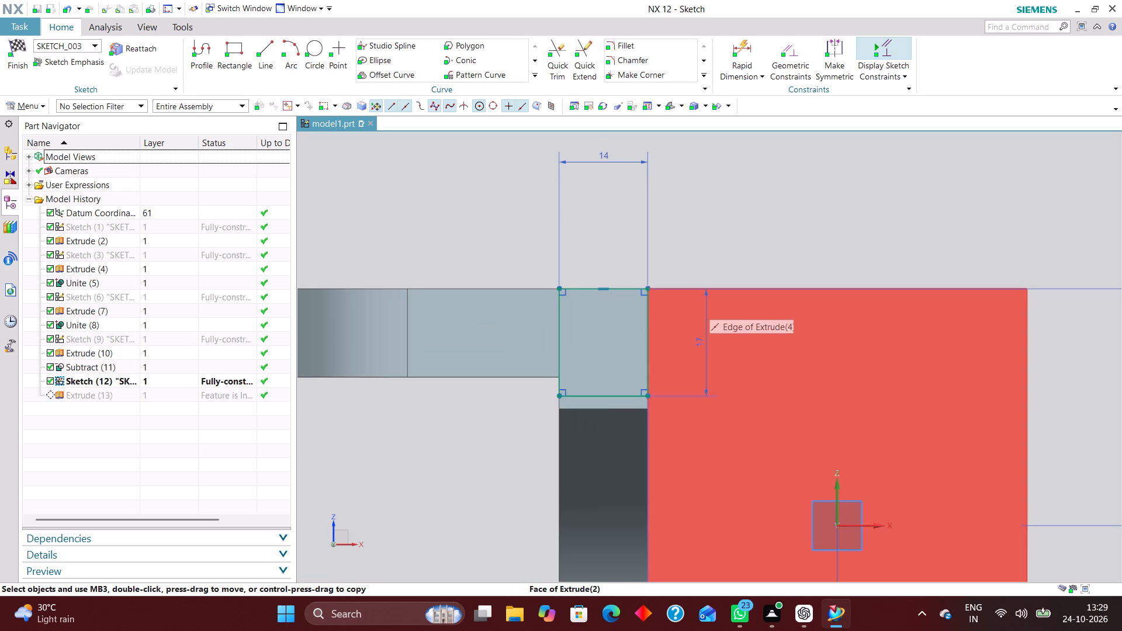
middle_click(769, 249)
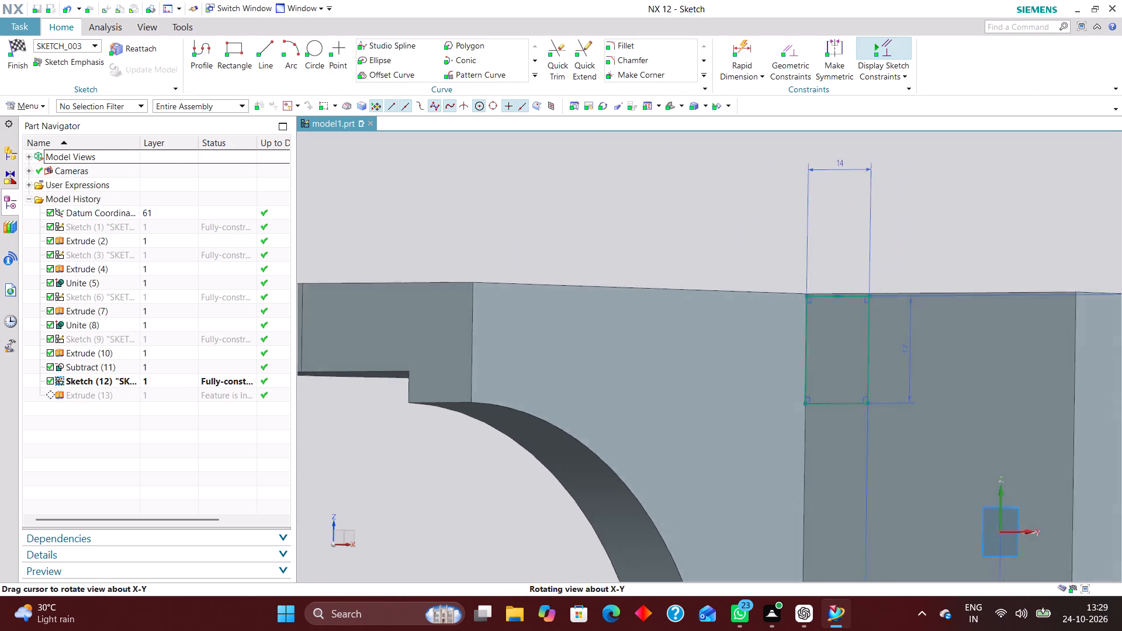
middle_drag(763, 247, 753, 248)
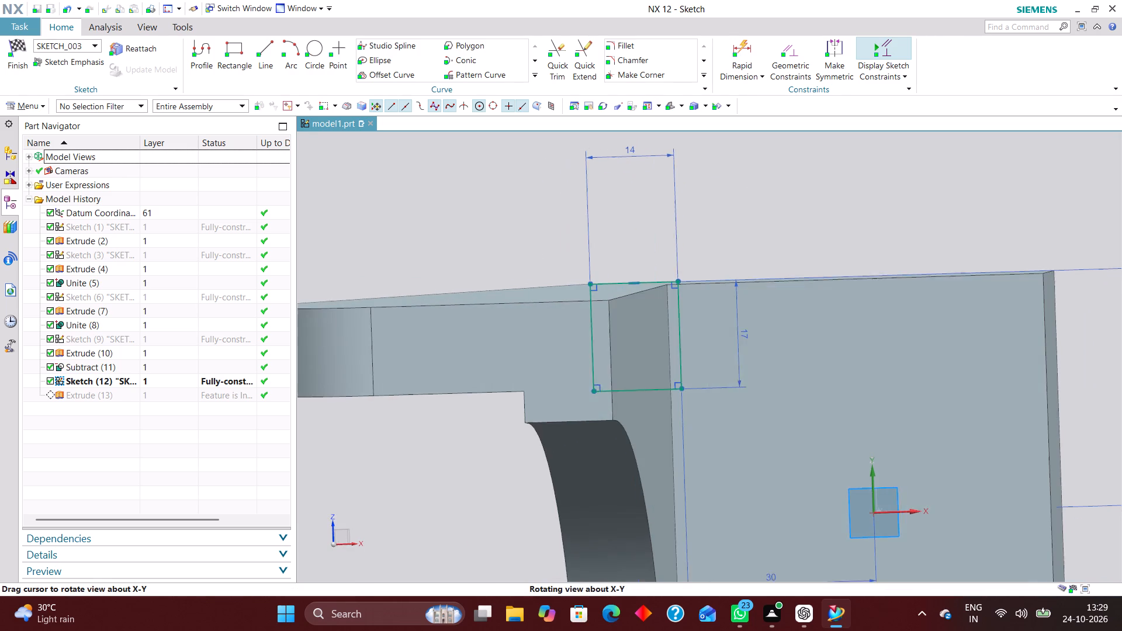
middle_drag(753, 248, 752, 249)
right_drag(864, 216, 768, 217)
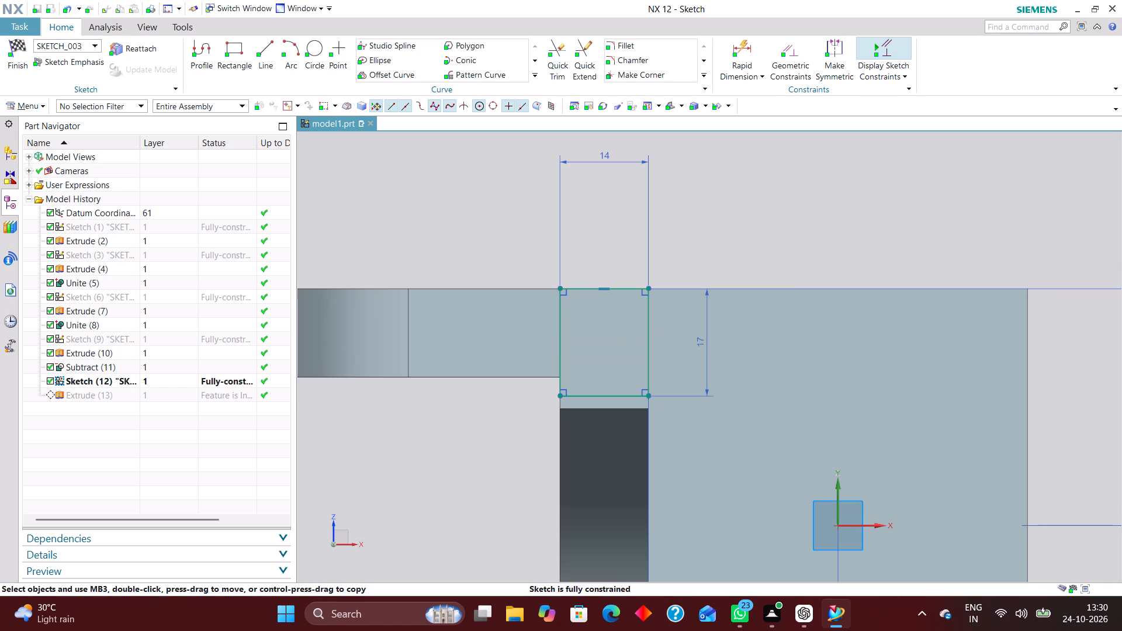
click(15, 40)
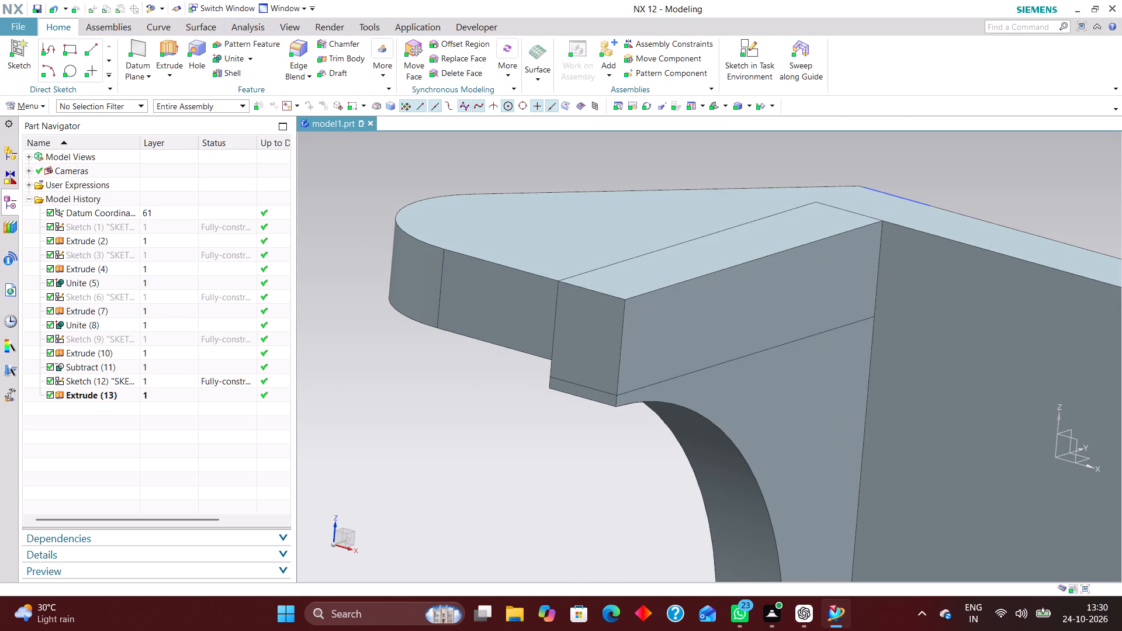
Measure the rounded flange's thickness between its top and bottom faces.
click(257, 29)
click(23, 47)
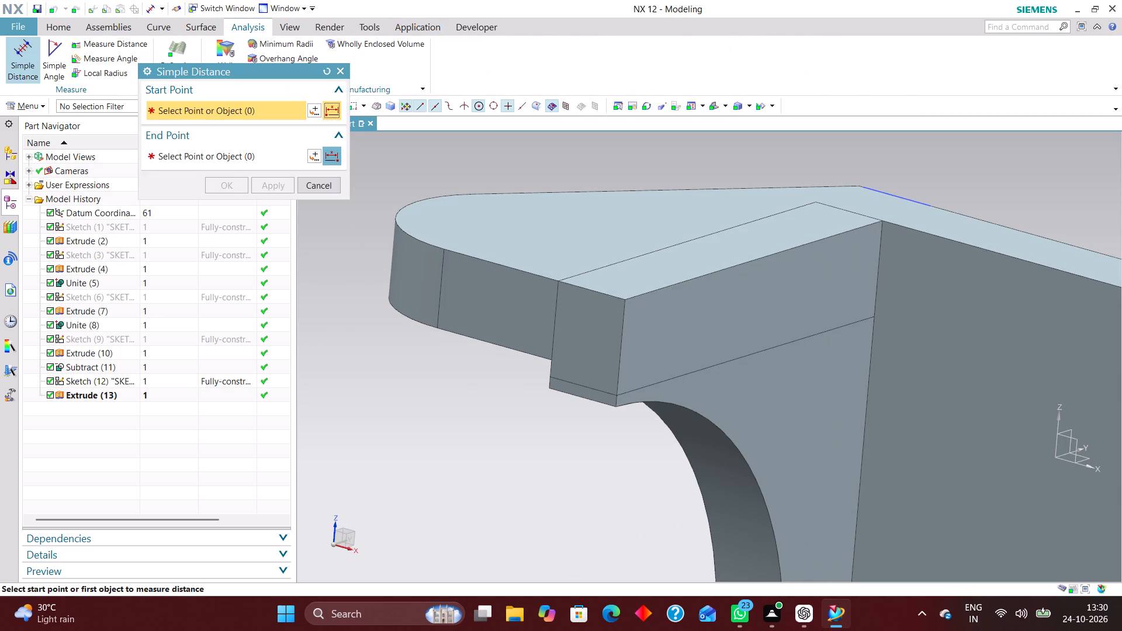
click(514, 210)
middle_drag(482, 366, 515, 310)
click(528, 249)
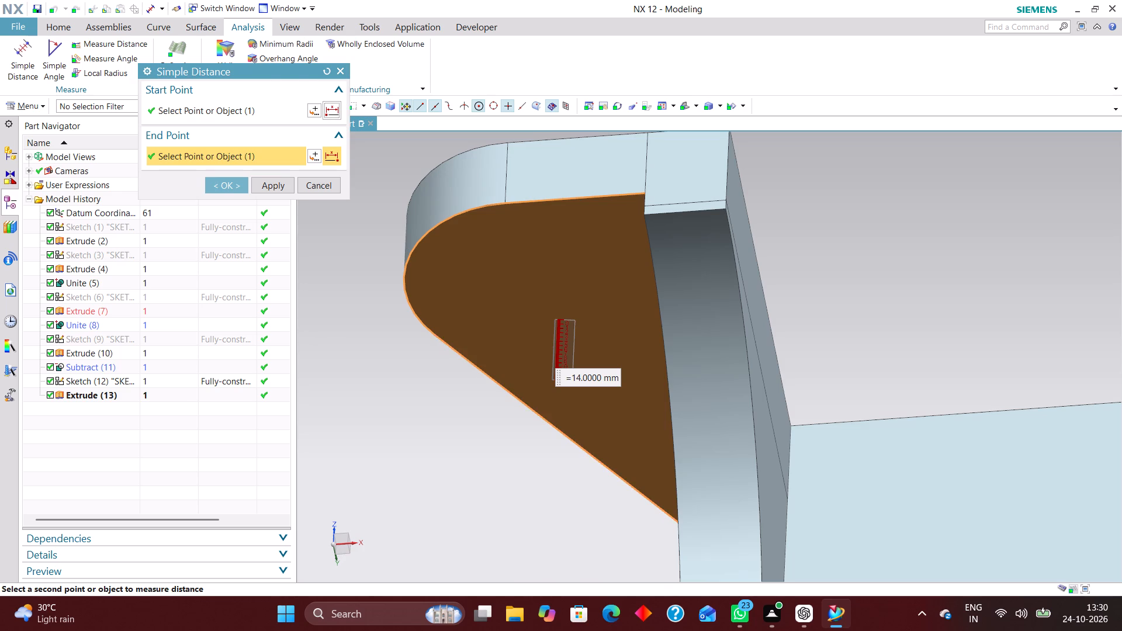
click(316, 183)
Unite the block extruded from the 14 by 17 mm rectangle with the wall and rounded flange body.
middle_drag(865, 217, 849, 265)
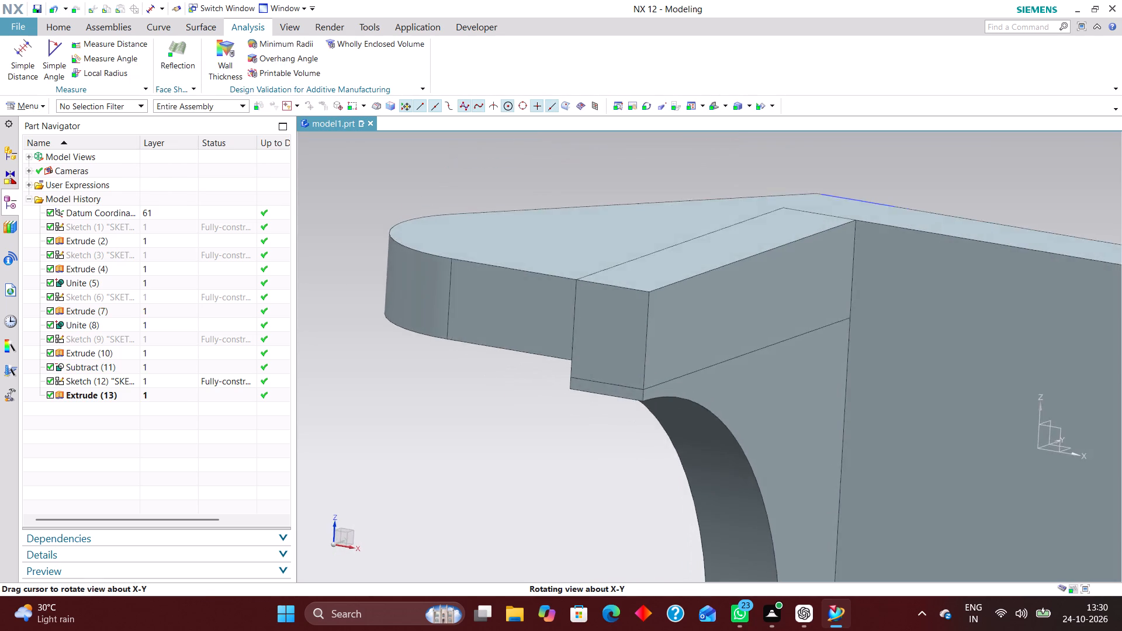
middle_drag(849, 265, 843, 273)
click(47, 24)
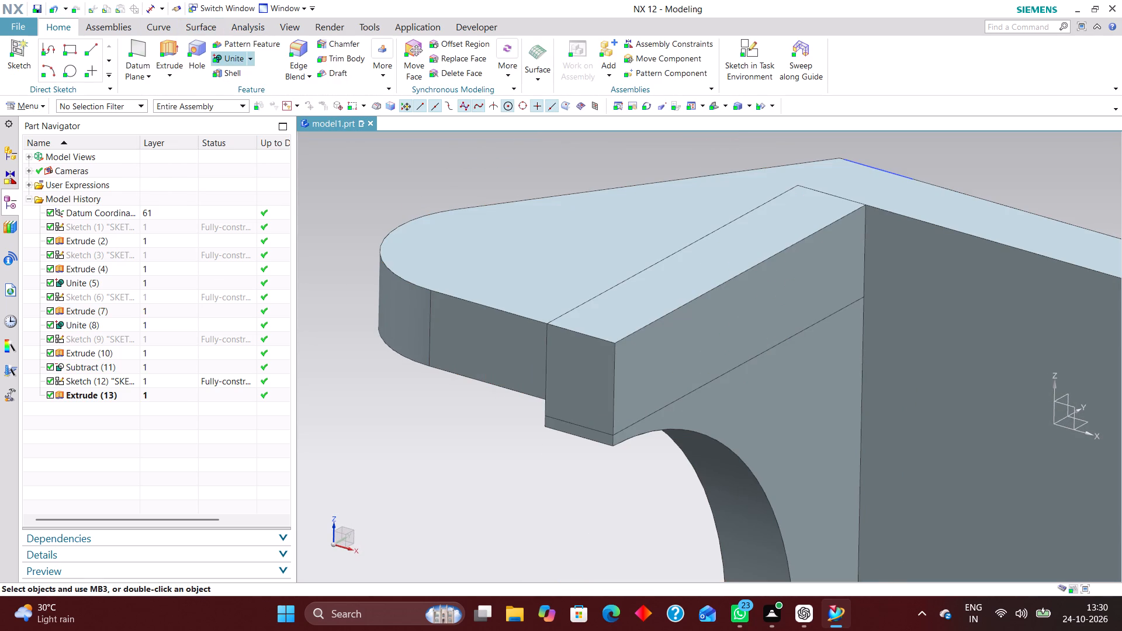
click(233, 59)
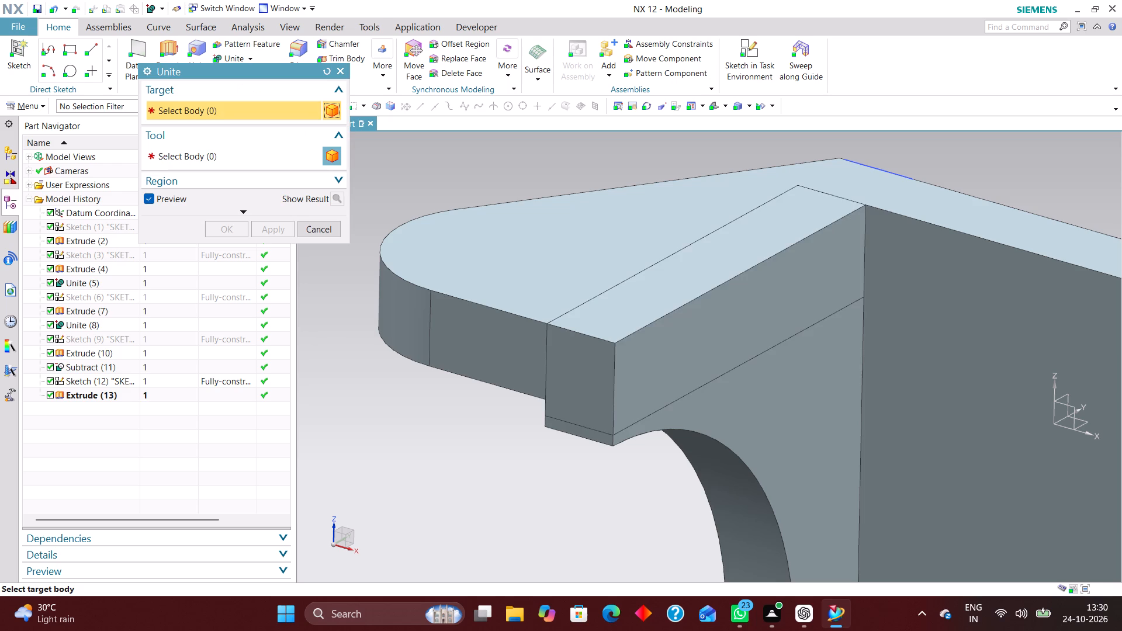
click(609, 341)
click(533, 310)
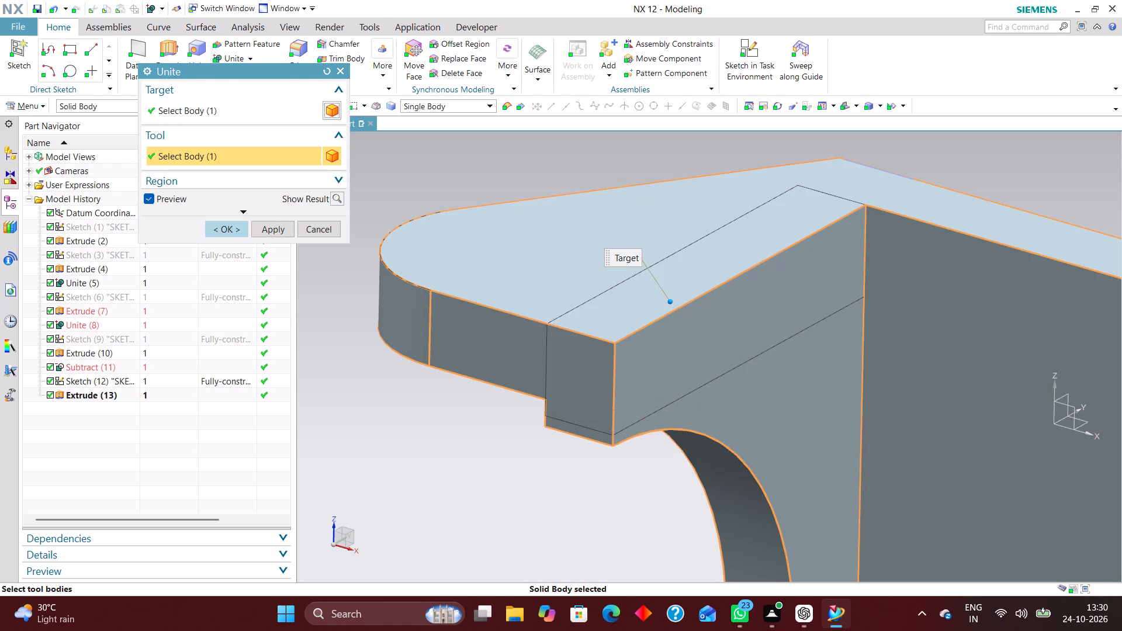
click(228, 230)
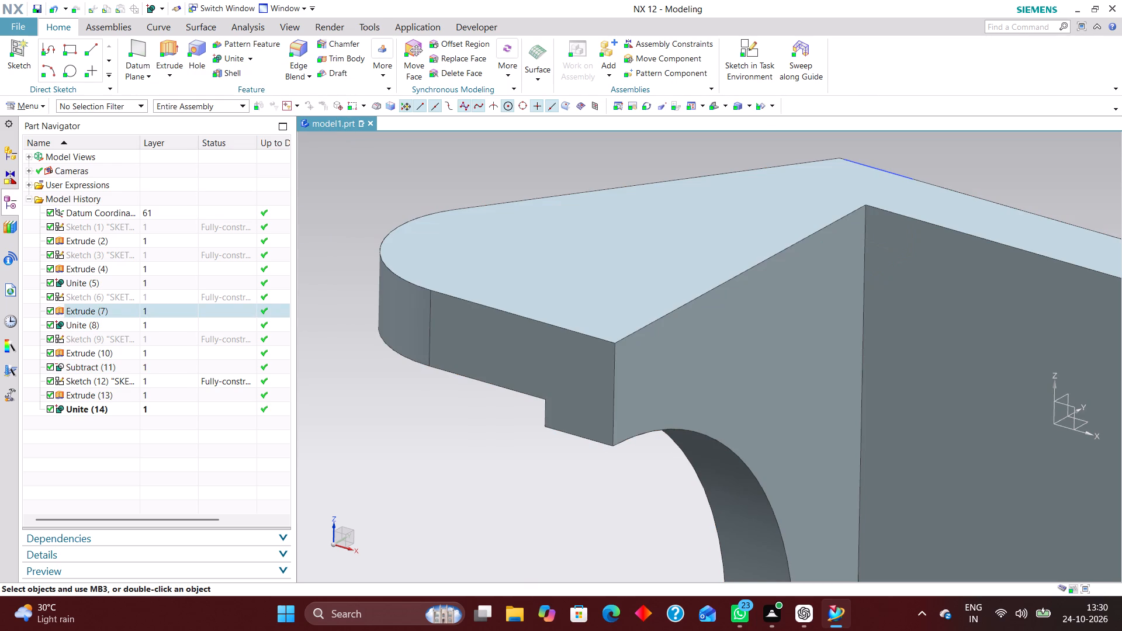
Measure the distance from the bracket's top face to the curved cut's face.
click(238, 24)
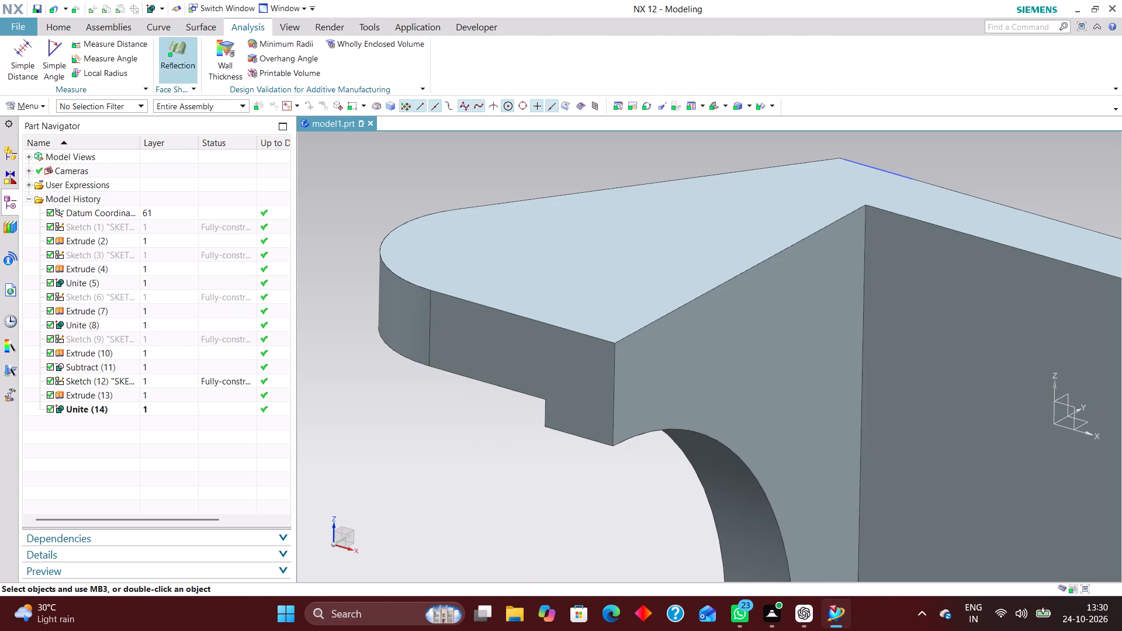
click(26, 47)
click(534, 275)
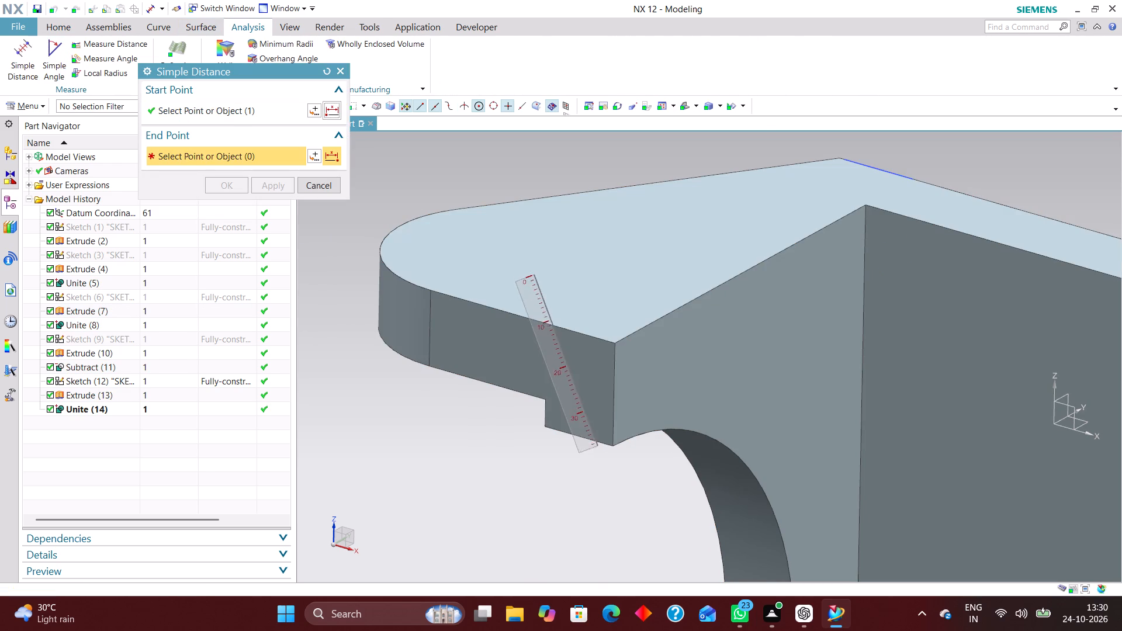
scroll(604, 462, up, 1)
middle_drag(602, 463, 598, 405)
click(602, 235)
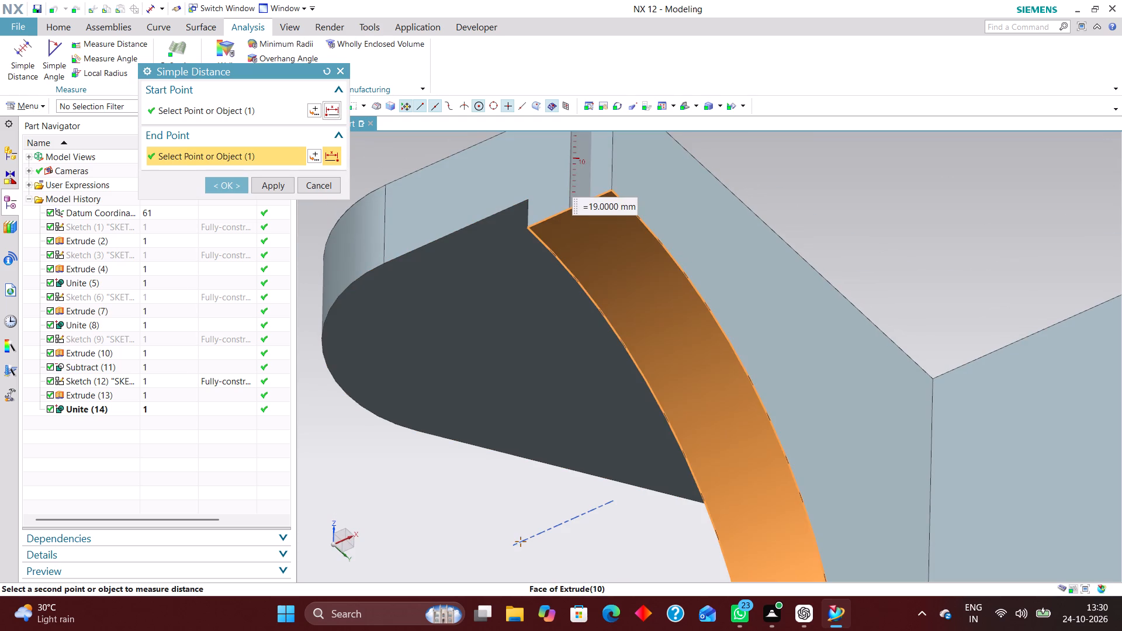
scroll(512, 329, down, 3)
middle_drag(692, 193, 695, 234)
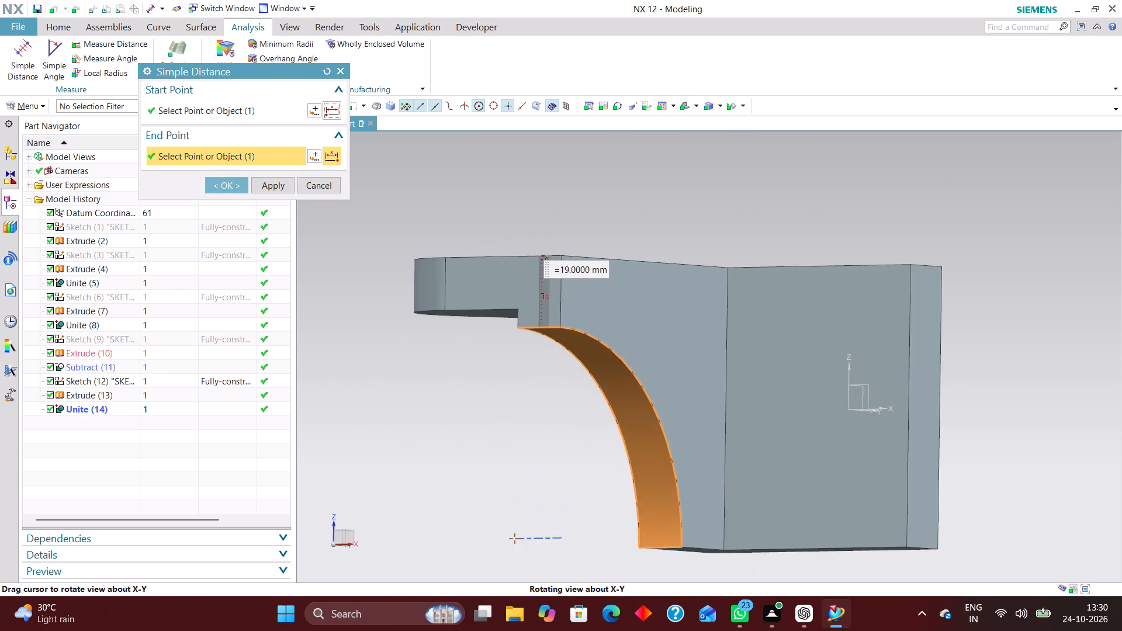
middle_drag(695, 234, 687, 235)
click(327, 182)
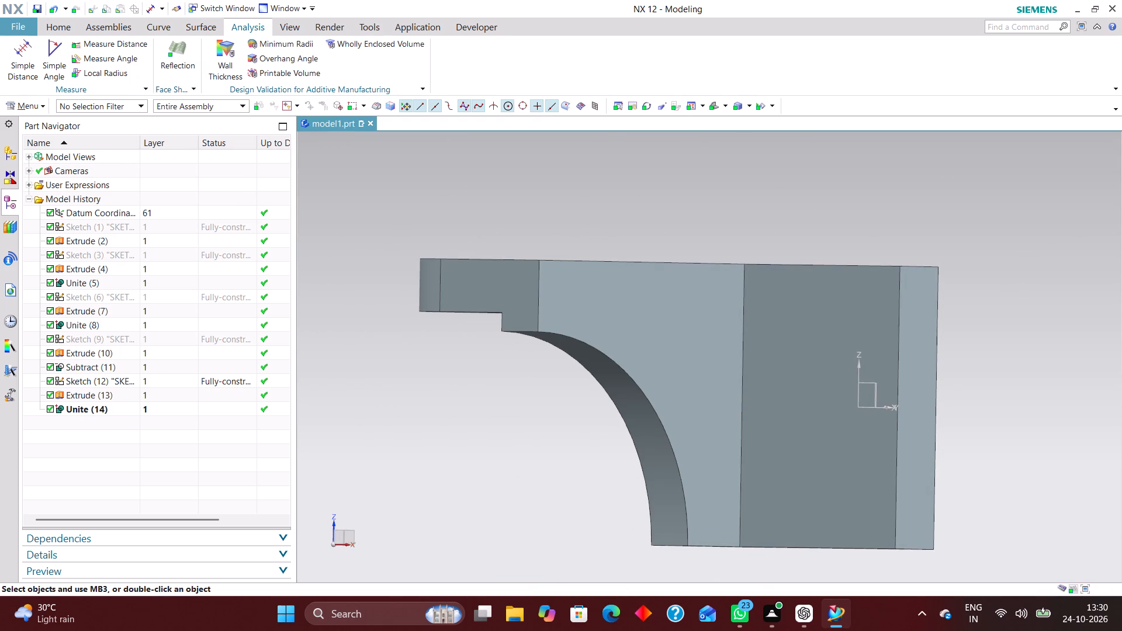
Edit the circular cut's sketch and delete the constraint holding the R56 circle's centre at the wall's bottom corner.
click(71, 25)
click(152, 334)
right_click(152, 334)
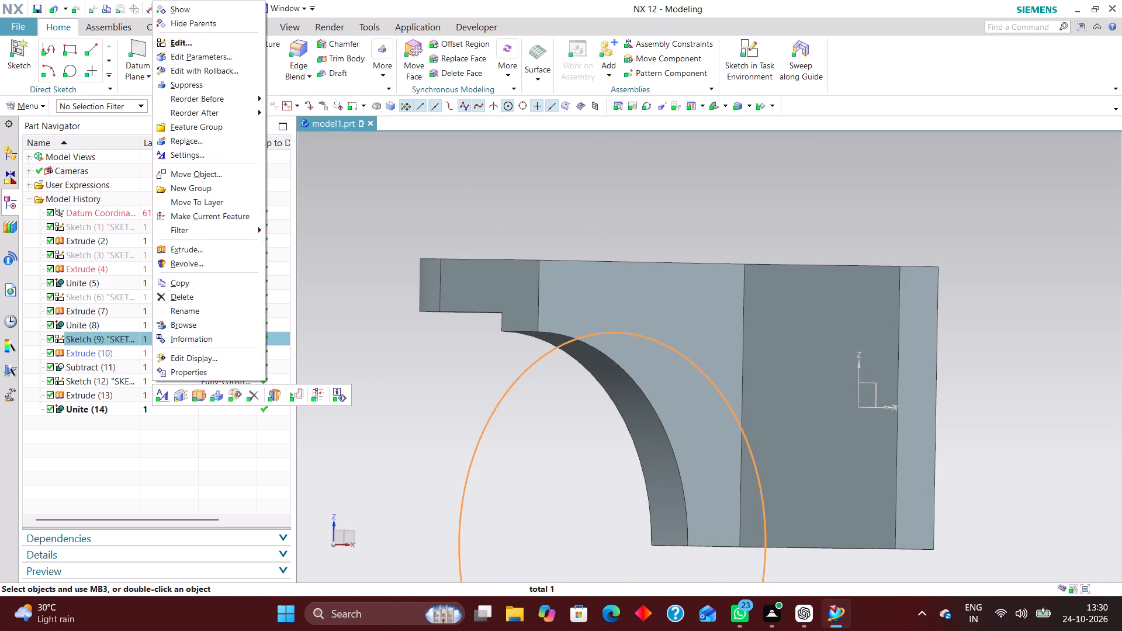
click(220, 71)
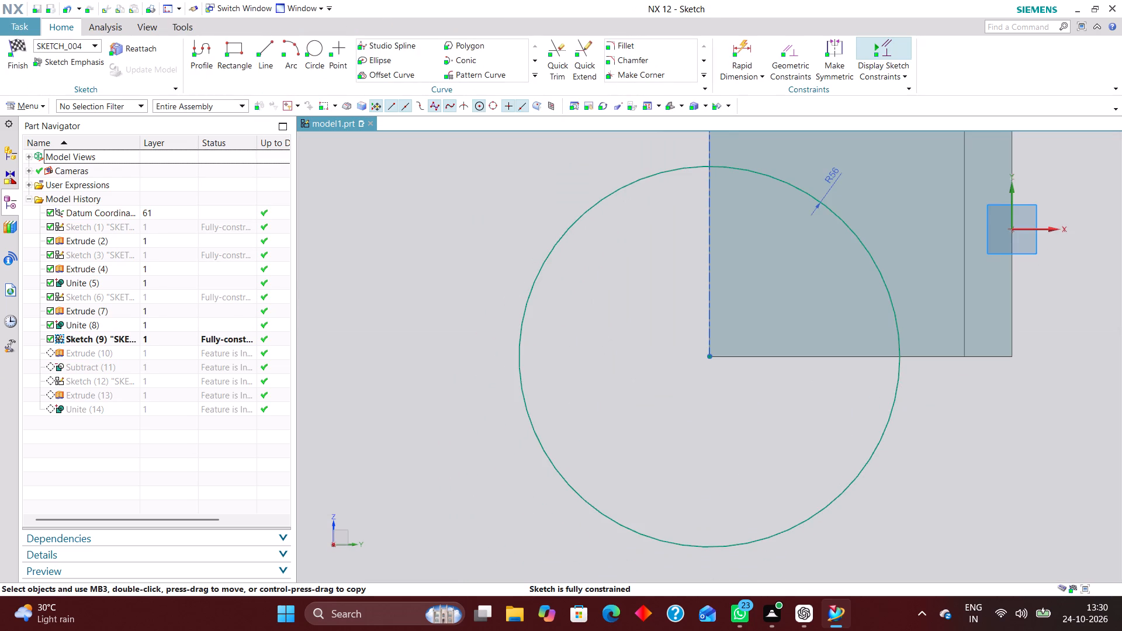
scroll(663, 348, down, 1)
scroll(840, 195, up, 2)
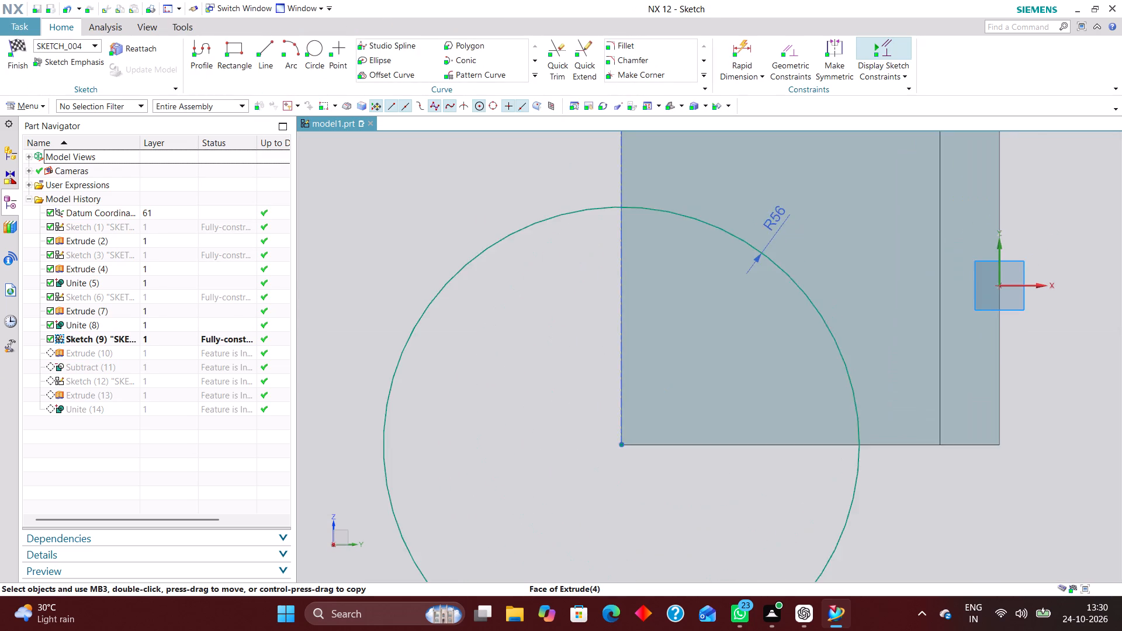
scroll(840, 195, up, 1)
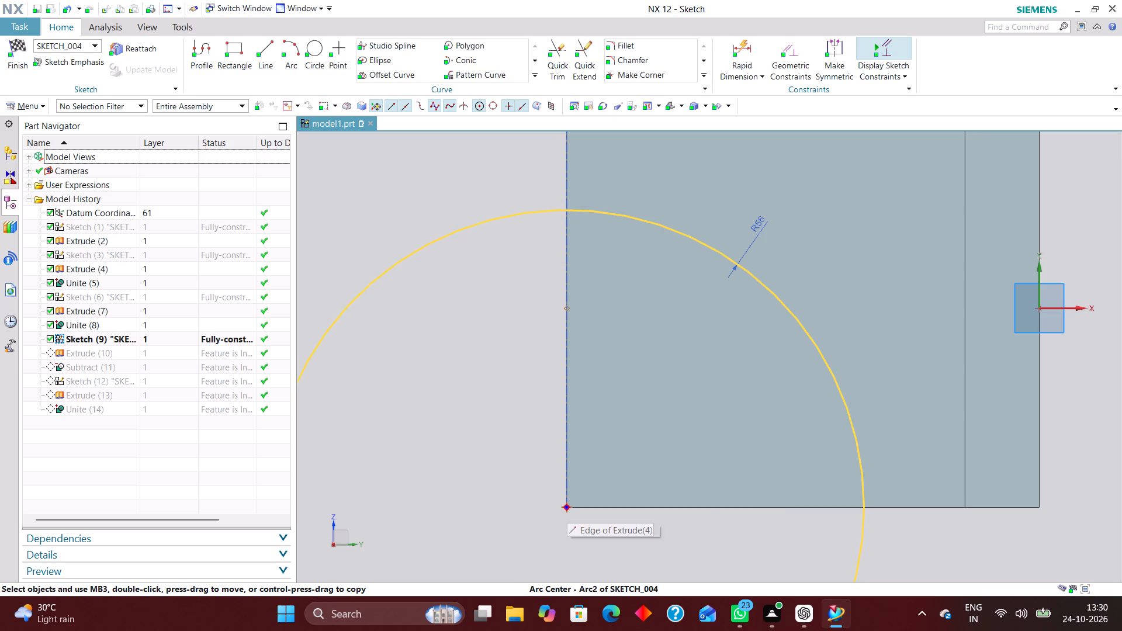
right_click(567, 508)
click(579, 497)
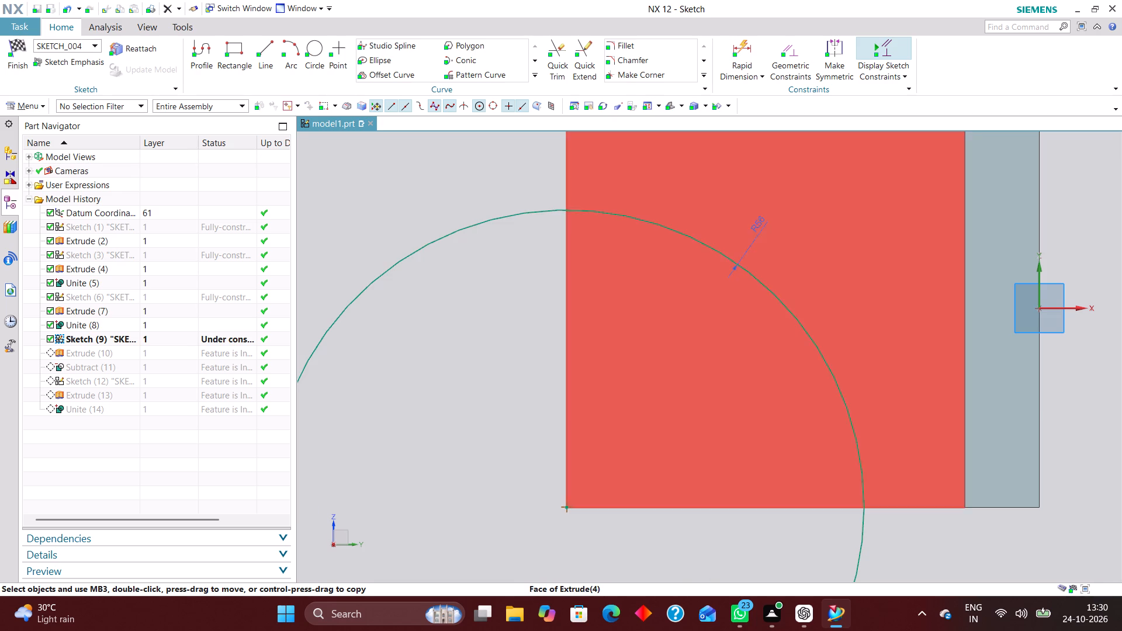
Move the circle's centre up along the wall's end edge, set its height above the bottom edge to 2 mm, and finish the sketch.
drag(567, 511, 566, 484)
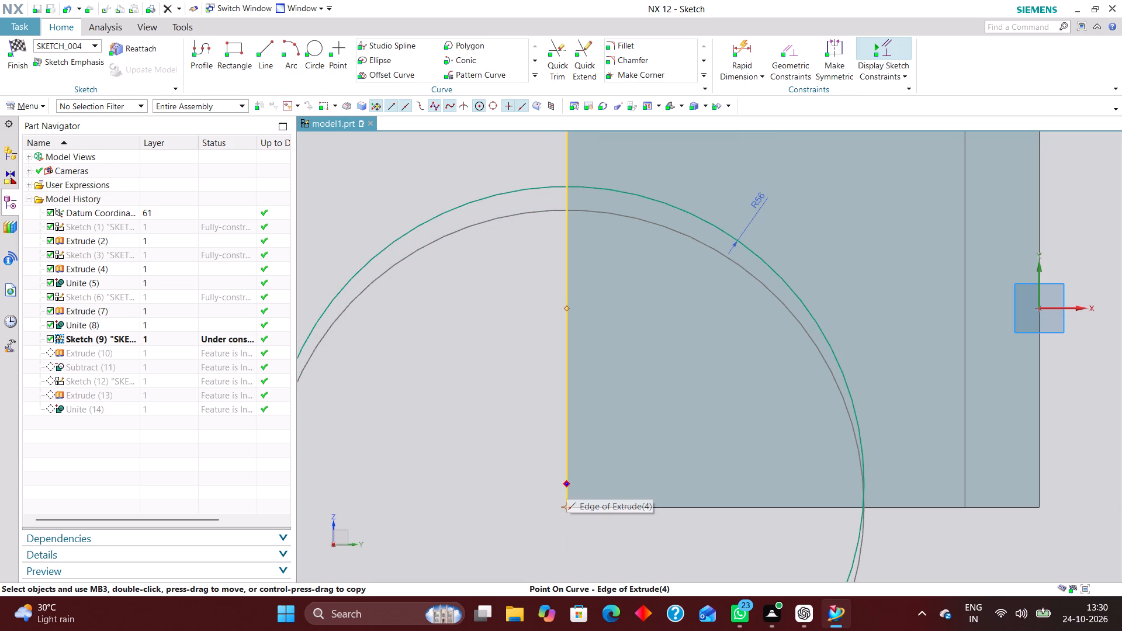
drag(566, 484, 566, 480)
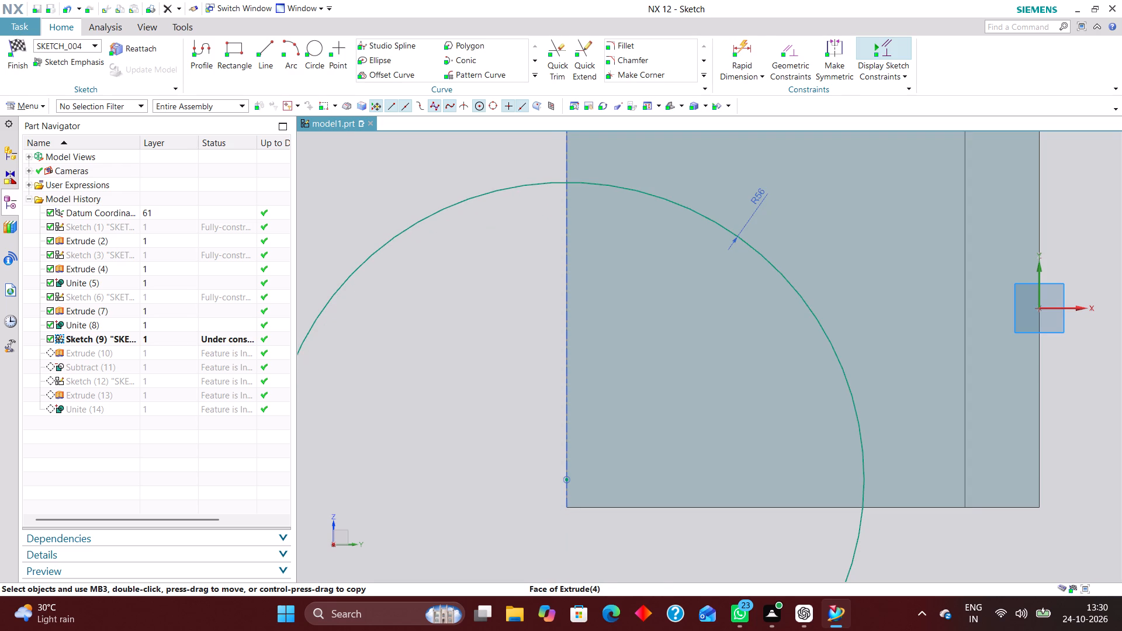
click(750, 49)
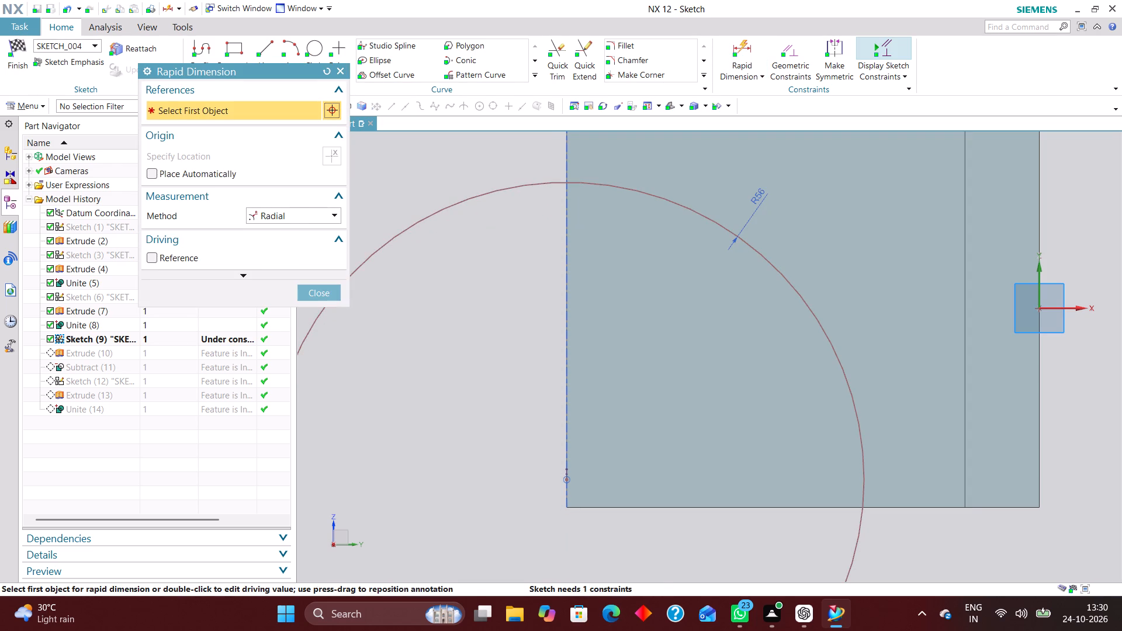
click(279, 210)
click(281, 226)
click(568, 480)
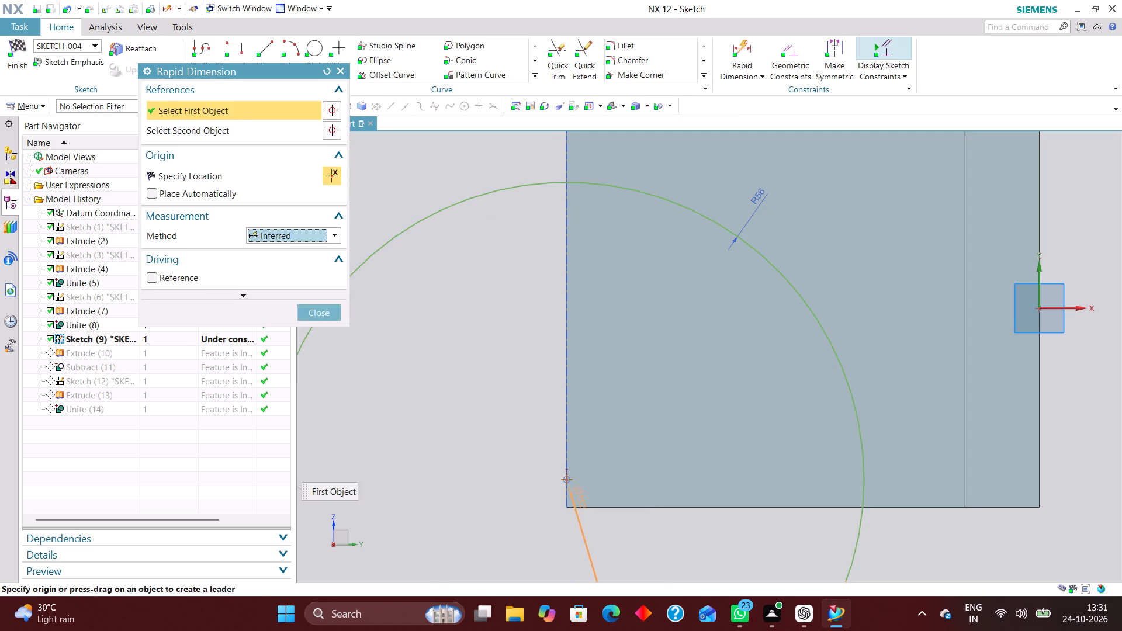
click(587, 508)
click(497, 453)
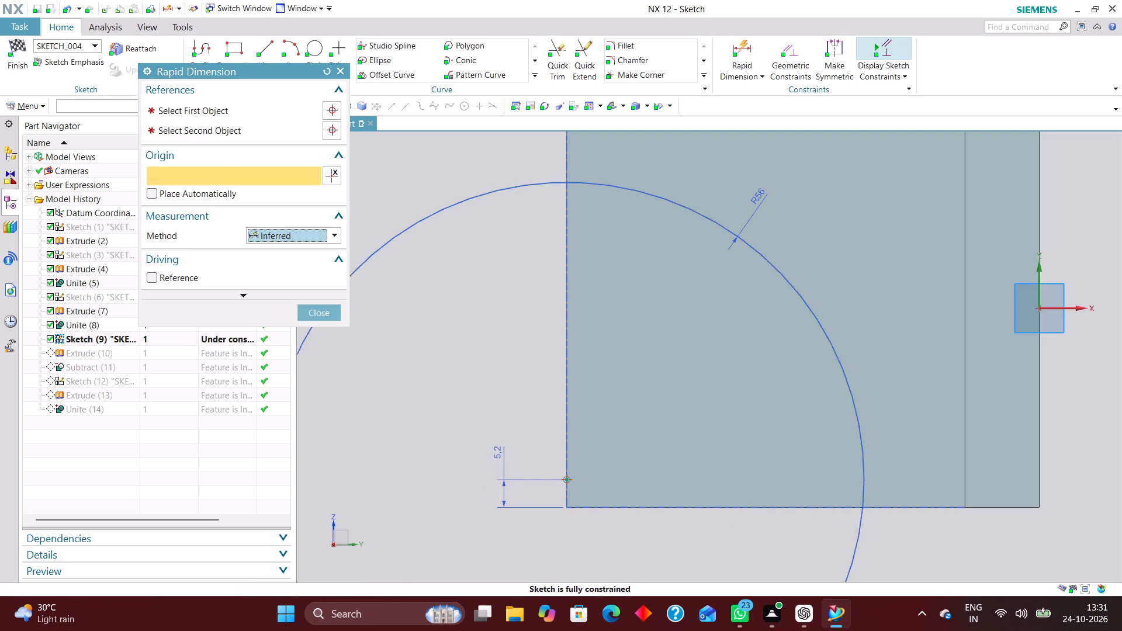
key(2)
key(Return)
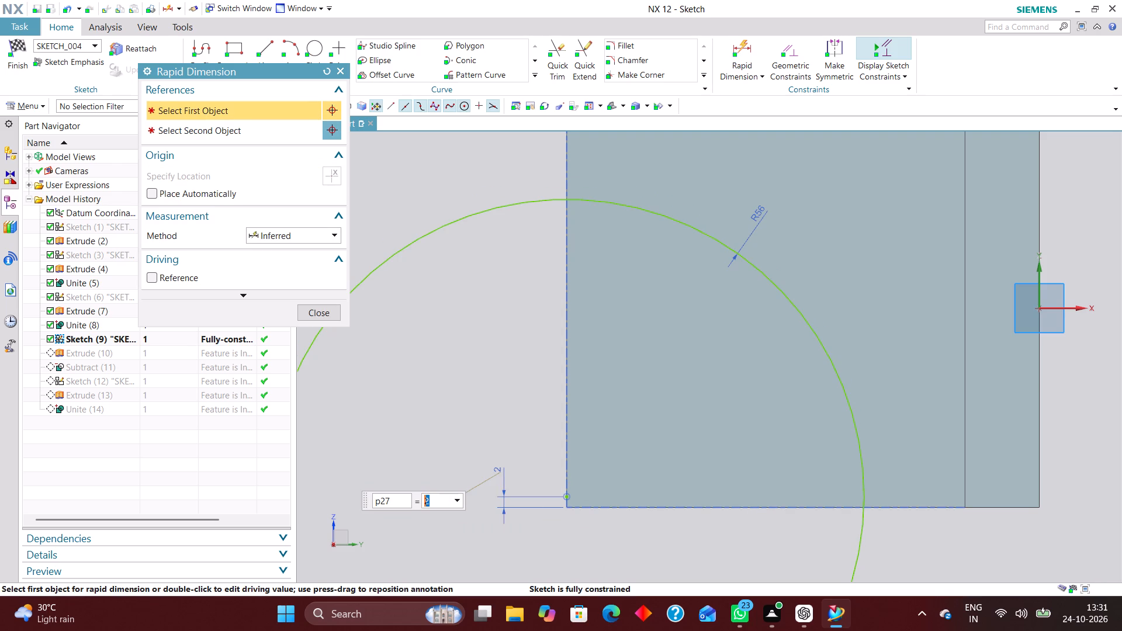
click(333, 315)
click(17, 40)
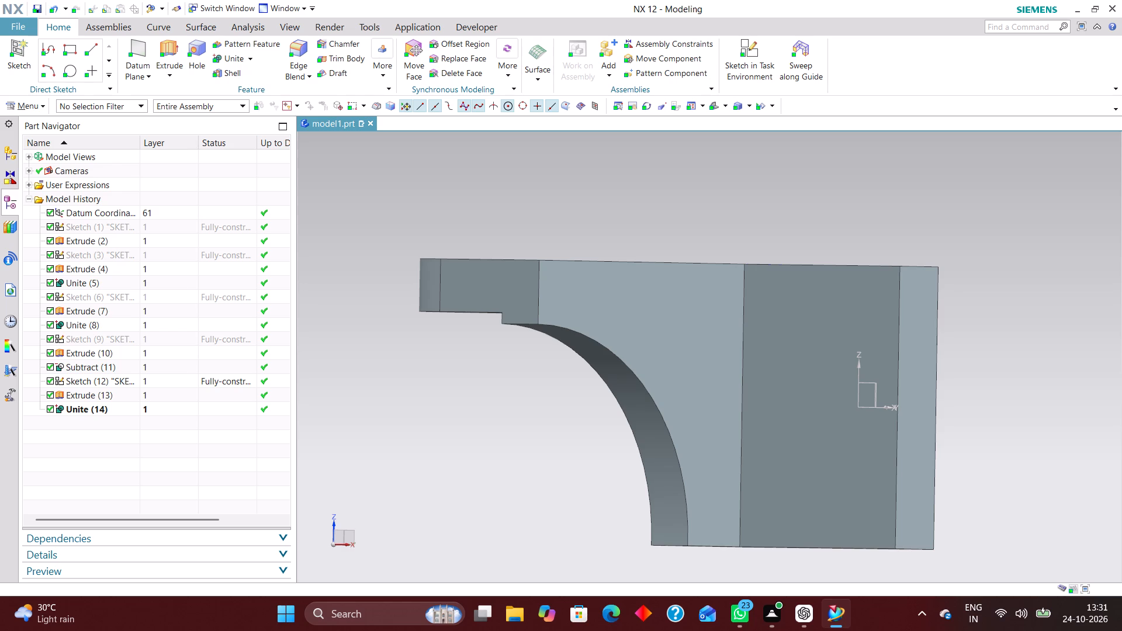
Create a sketch on the datum XZ plane and draw a rectangle about 13 mm wide crossing the back plate's bottom edge.
key(End)
key(End)
key(End)
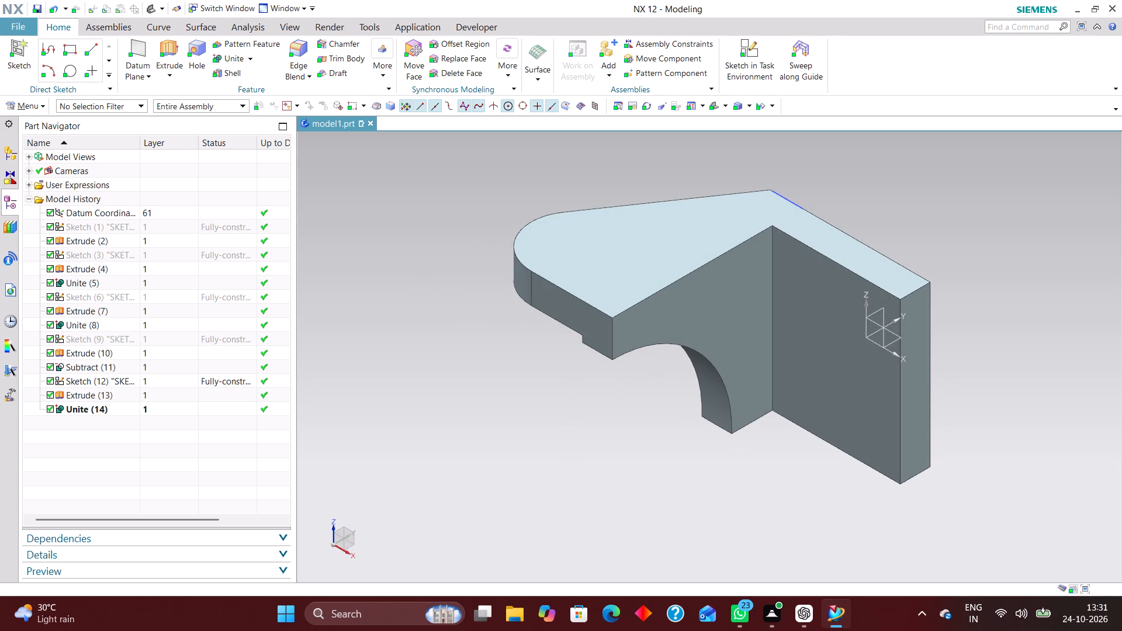
scroll(849, 422, up, 1)
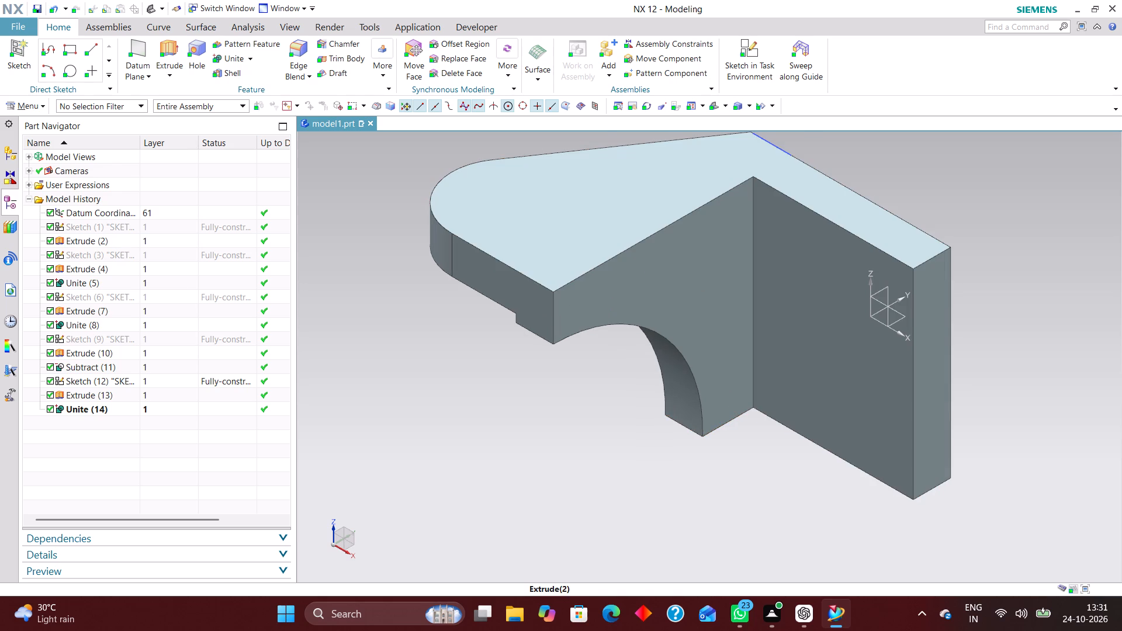
click(745, 48)
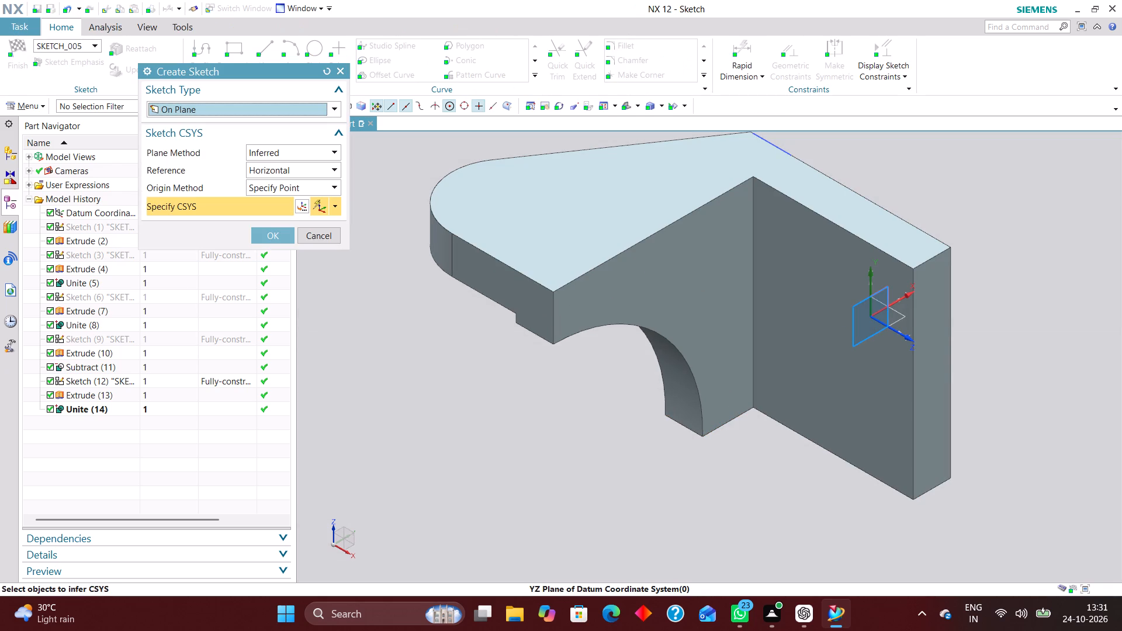
click(886, 310)
click(279, 235)
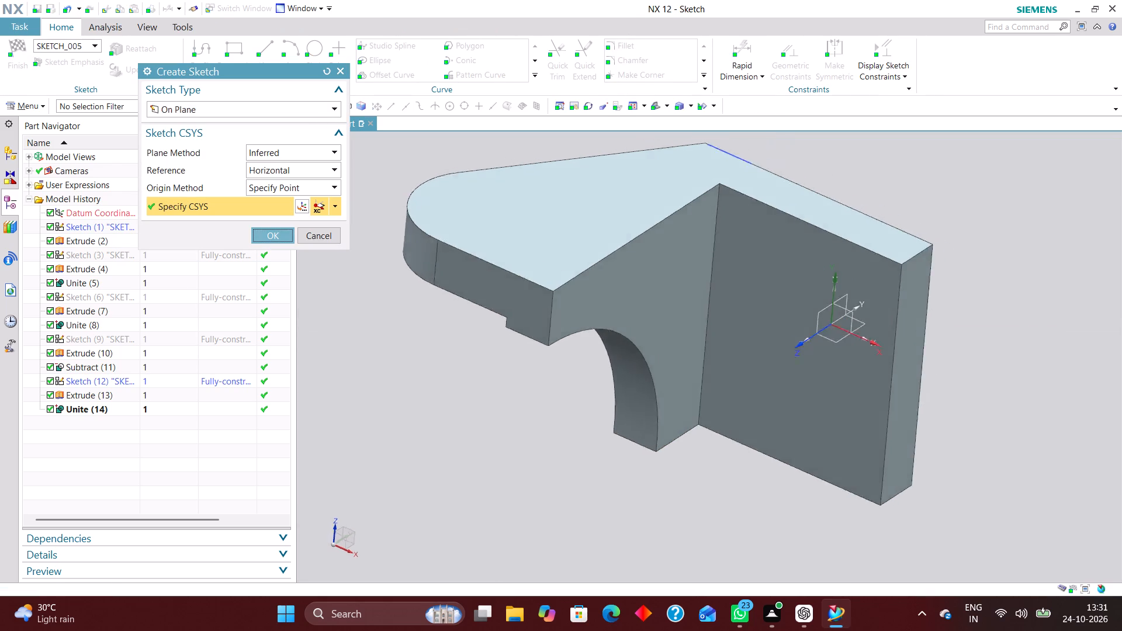
click(232, 47)
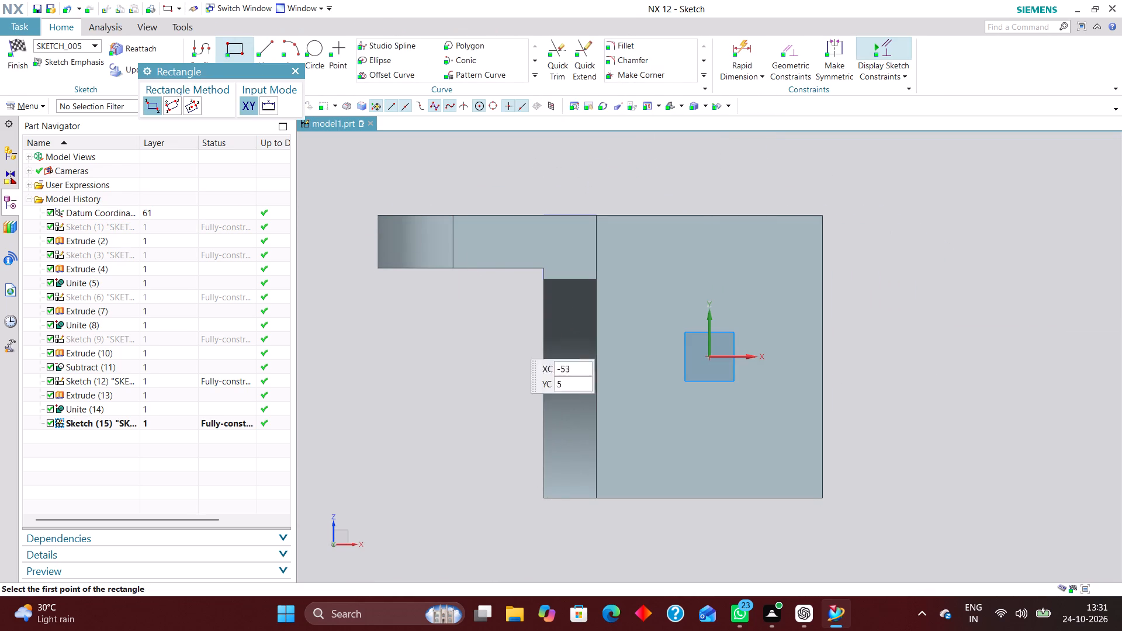
click(693, 410)
click(743, 528)
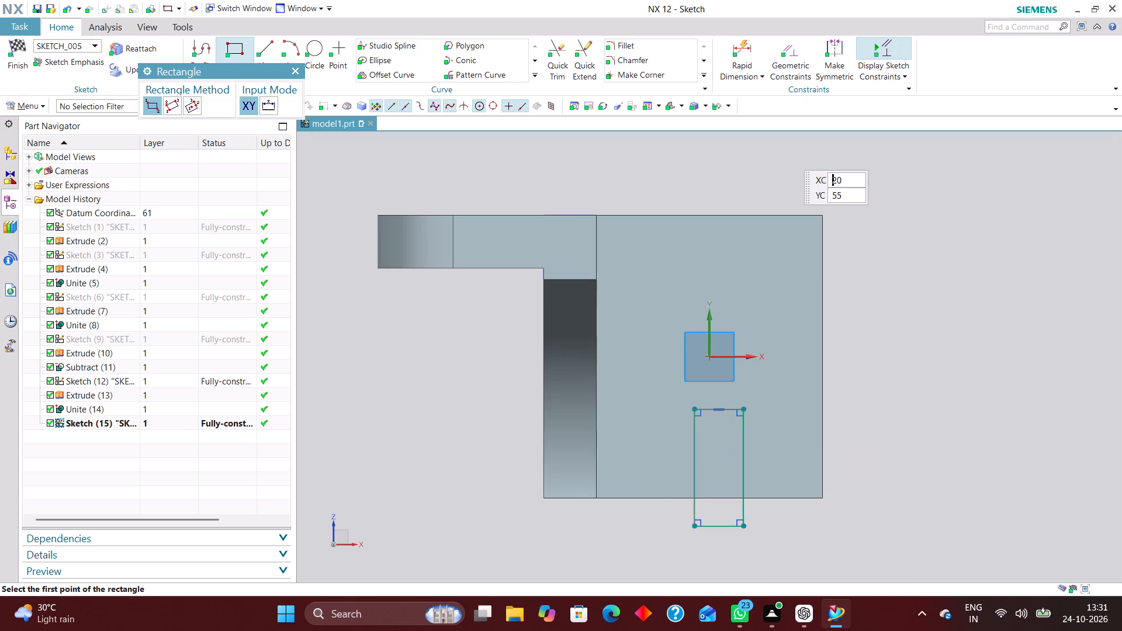
Constrain the midpoint of the rectangle's top line to the sketch's vertical axis.
click(748, 48)
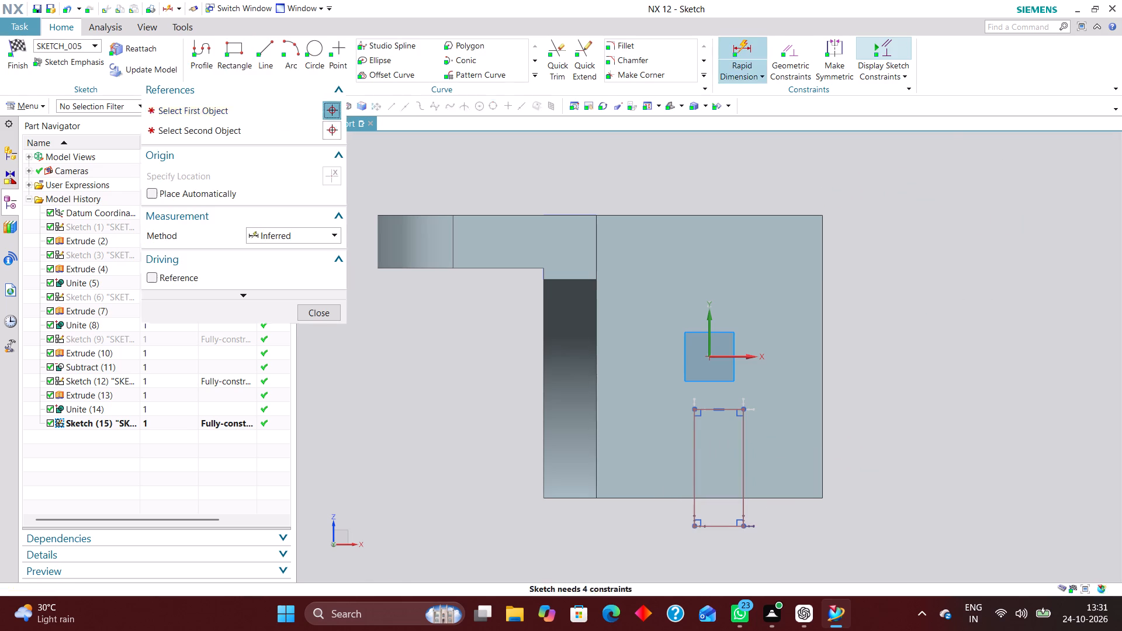
click(797, 53)
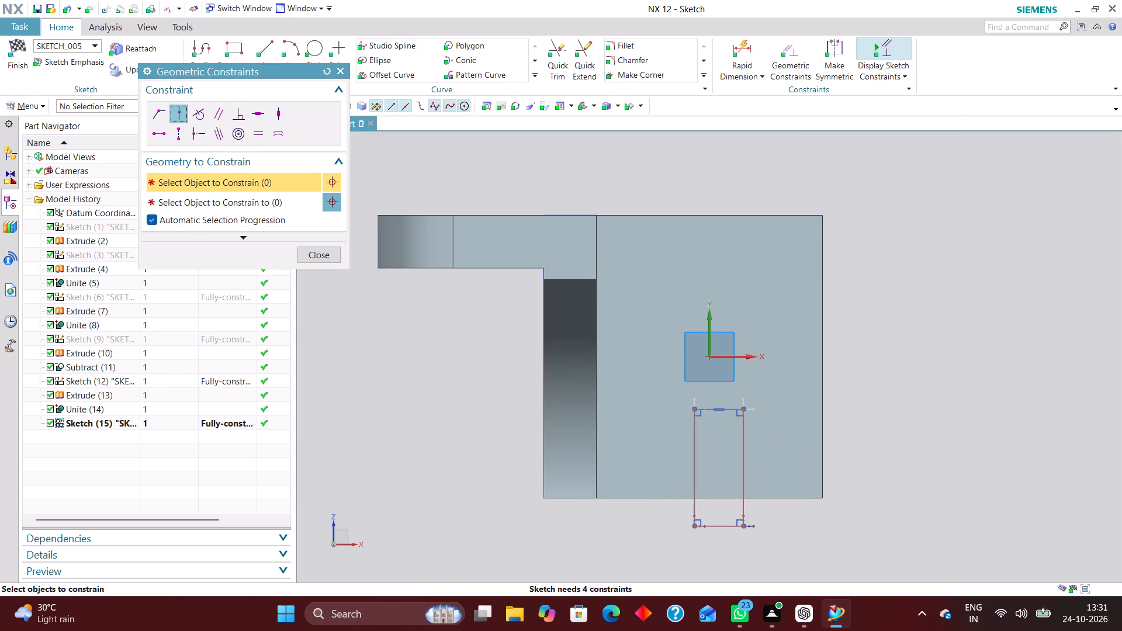
click(716, 407)
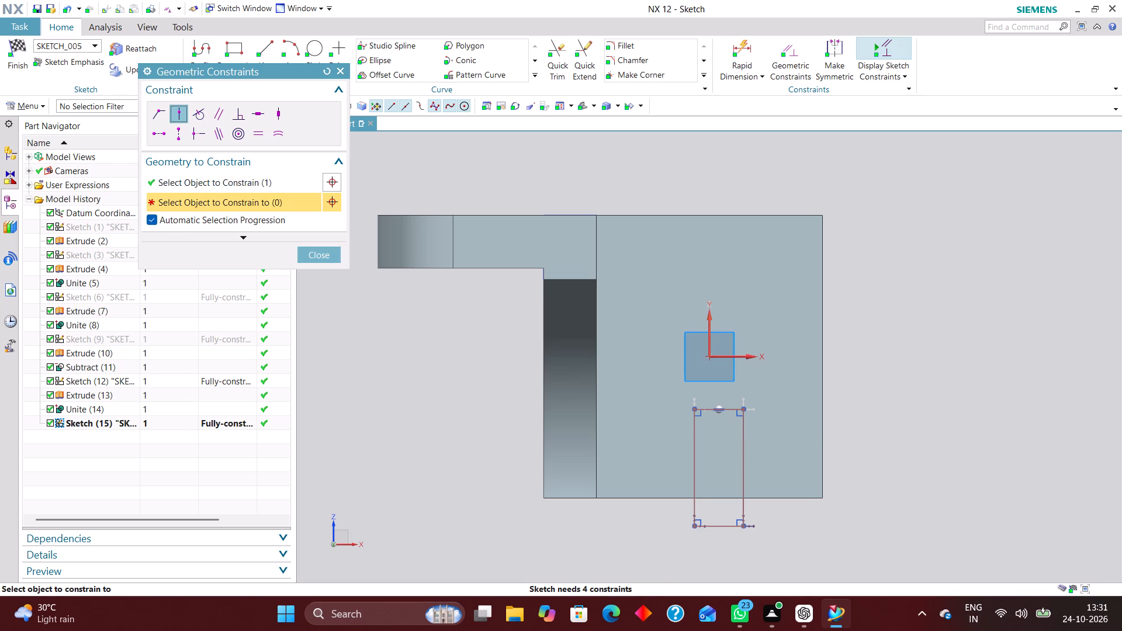
click(712, 334)
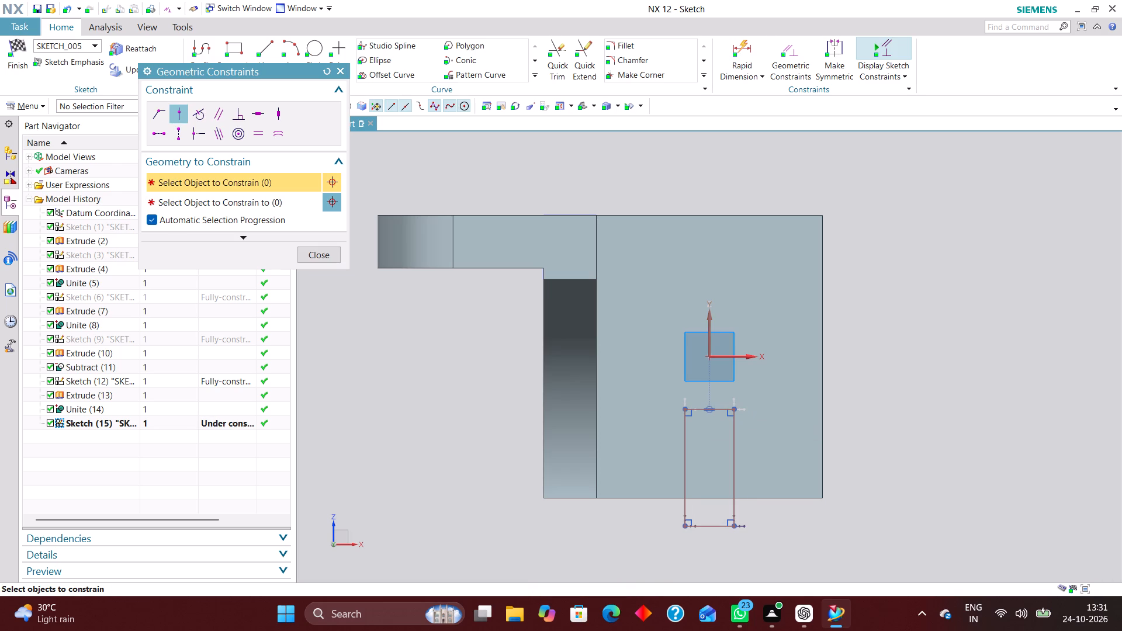
Dimension the rectangle's bottom line and set its width to 20 mm.
click(737, 43)
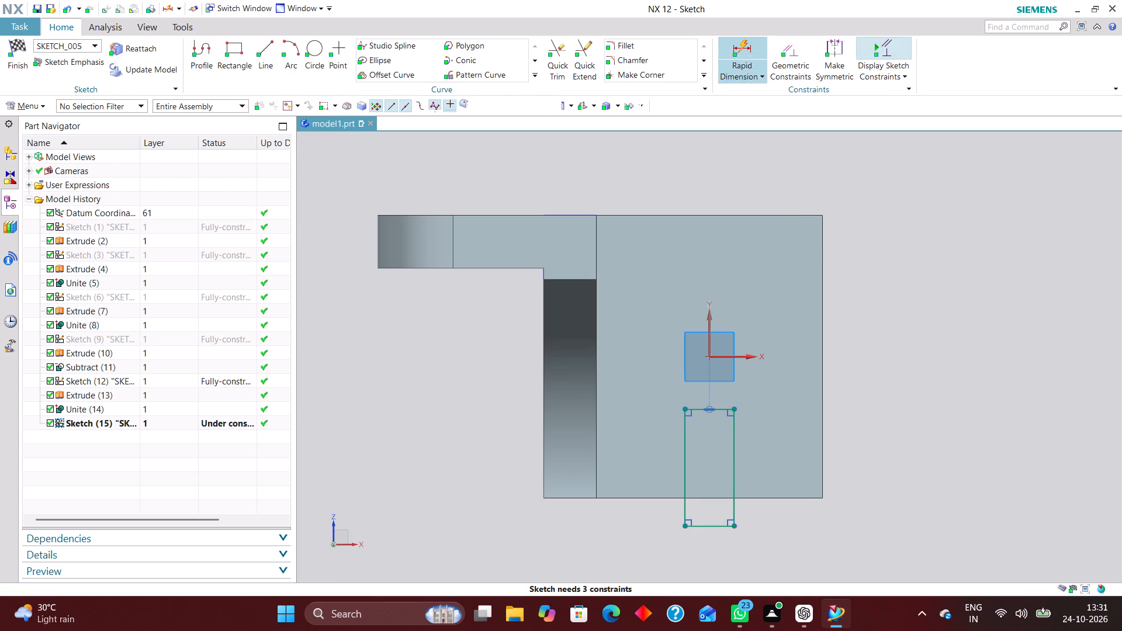
scroll(719, 534, up, 2)
click(716, 522)
click(709, 552)
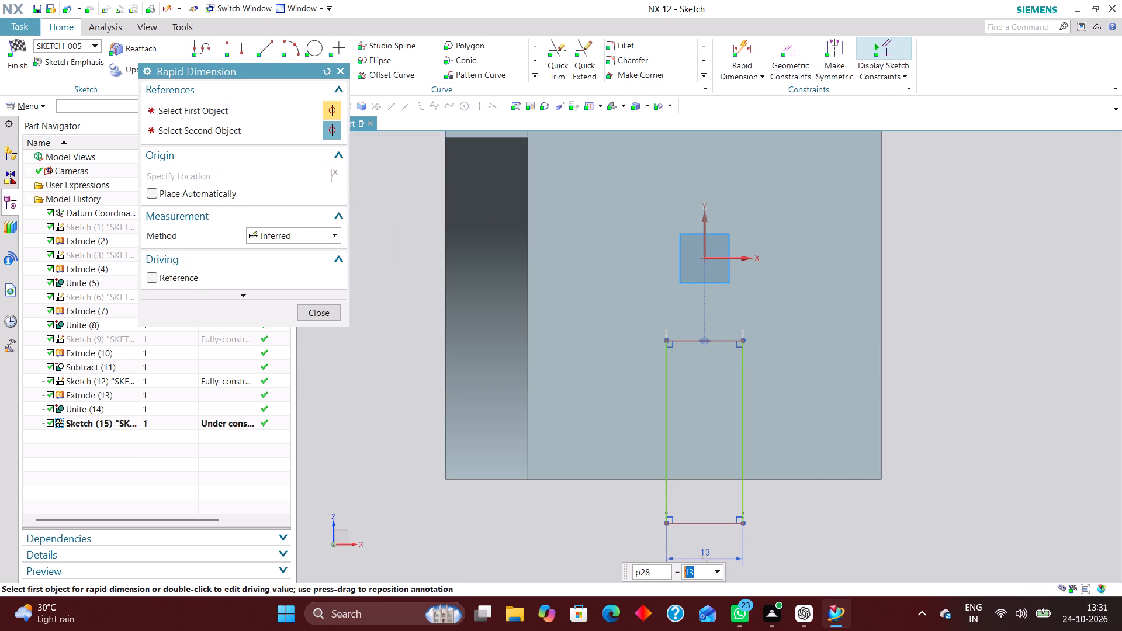
text(20)
key(Return)
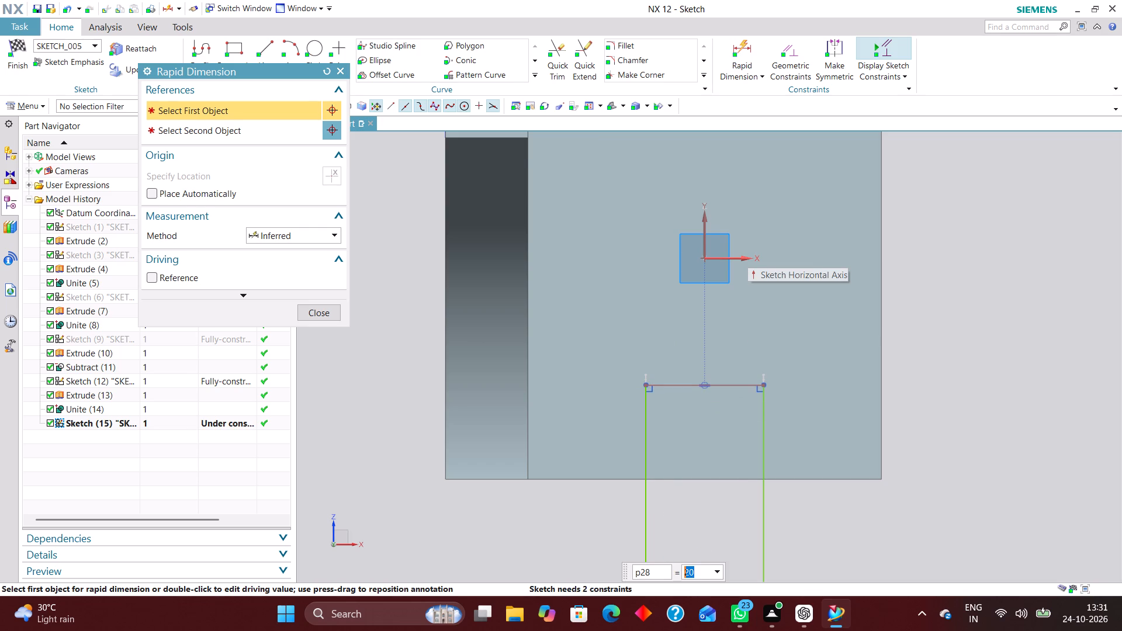
Dimension the rectangle's height between its bottom and top lines and set it to 28 mm.
scroll(707, 299, down, 3)
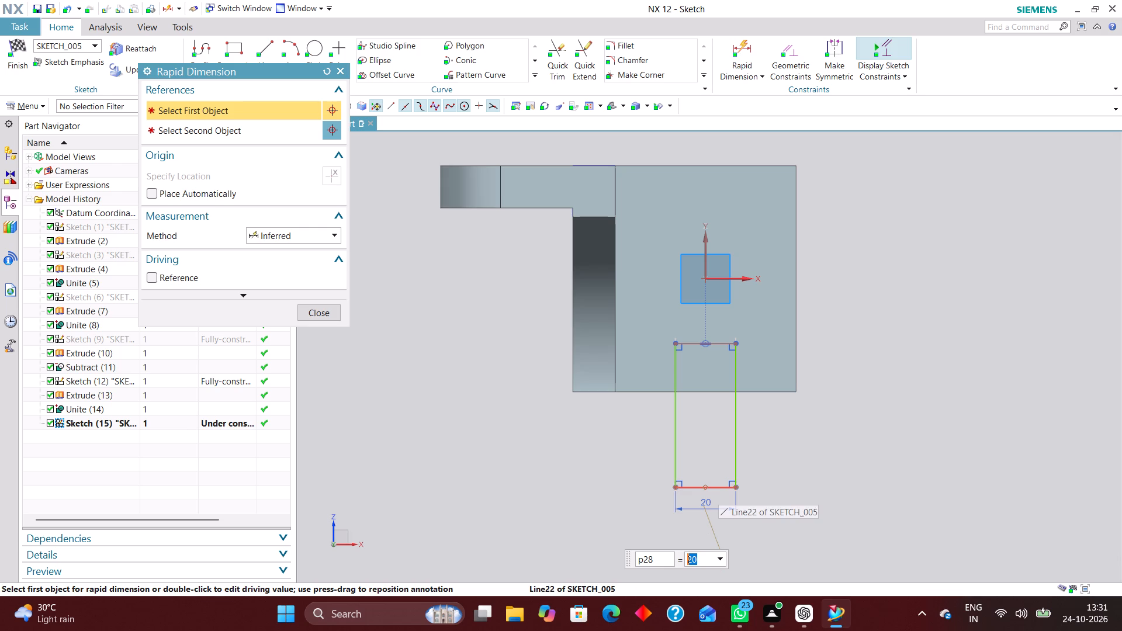
click(719, 490)
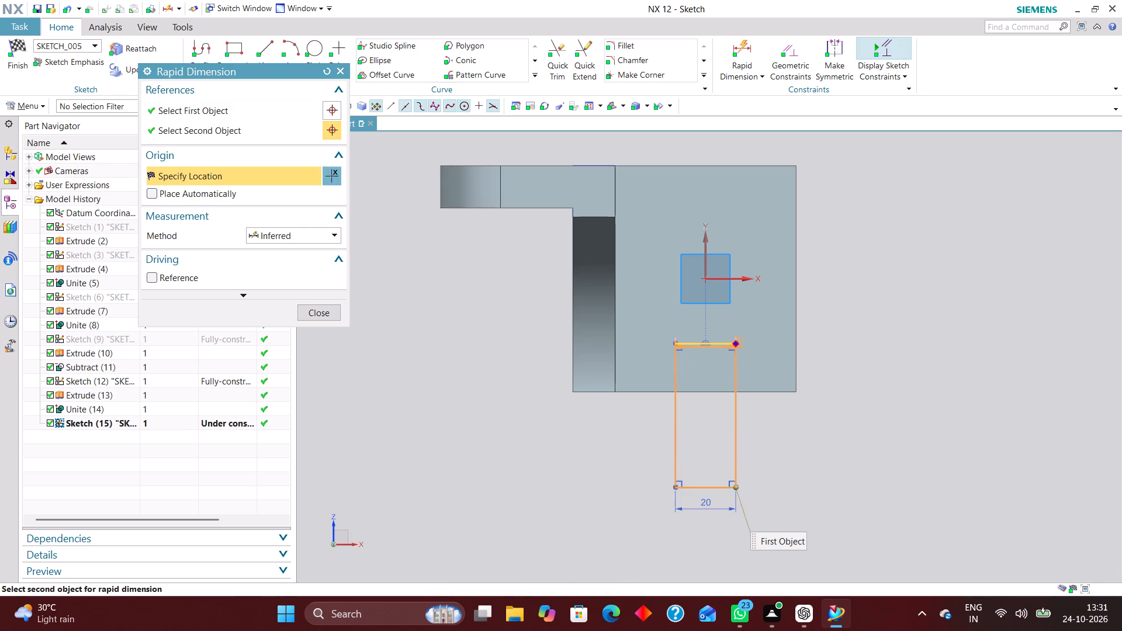
click(721, 346)
click(790, 430)
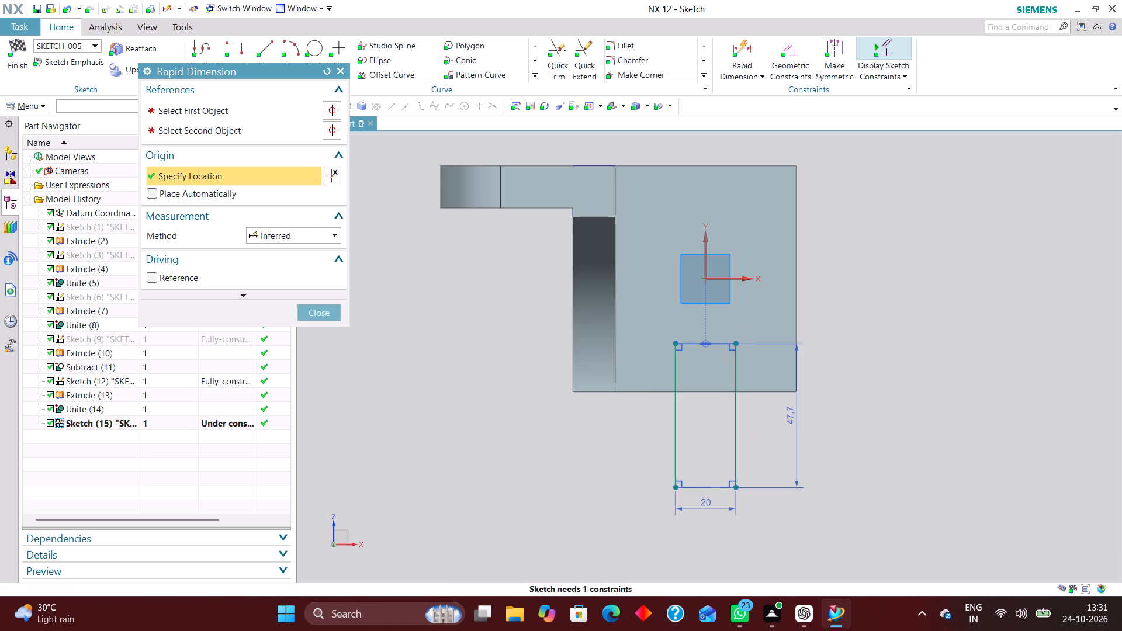
text(28)
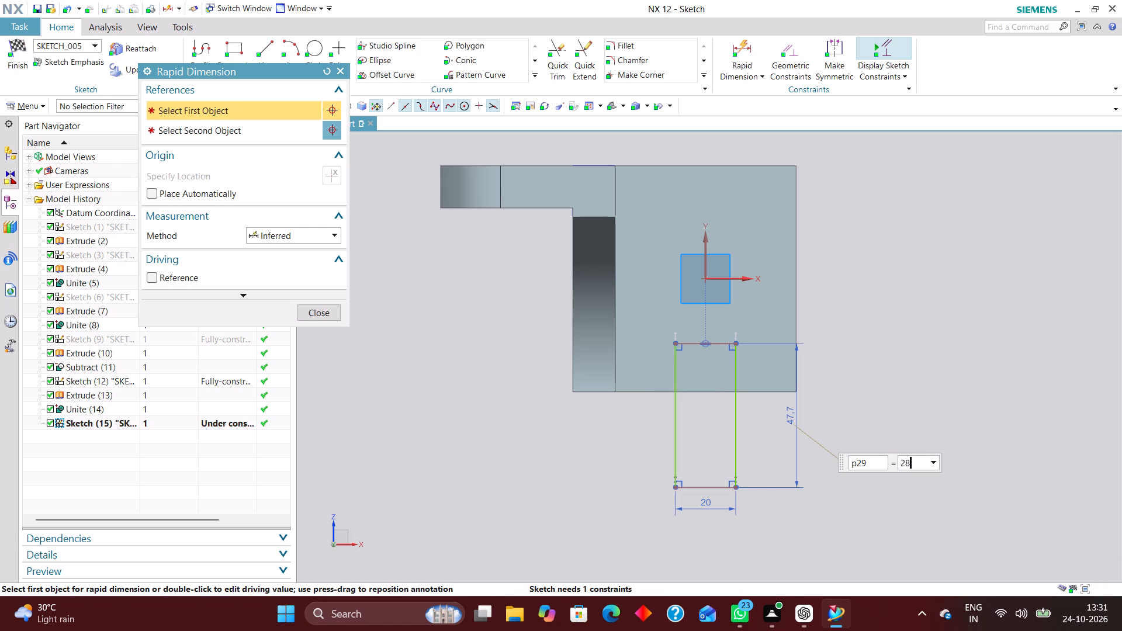
key(Return)
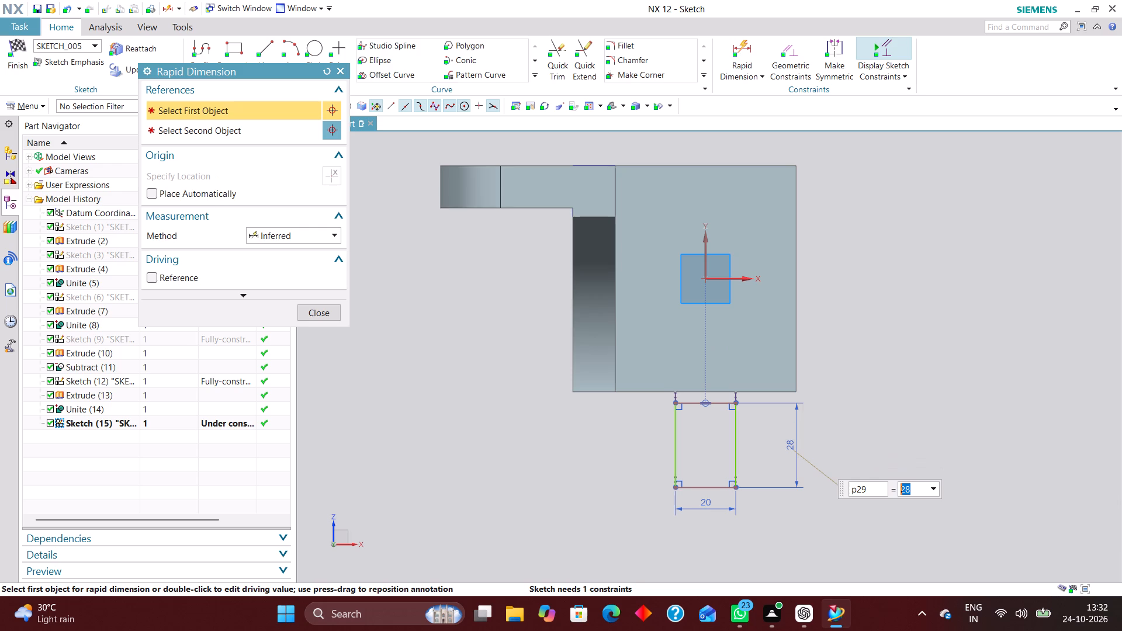
click(328, 313)
Move the rectangle up by its top line so that it straddles the back plate's bottom edge.
drag(720, 404, 725, 329)
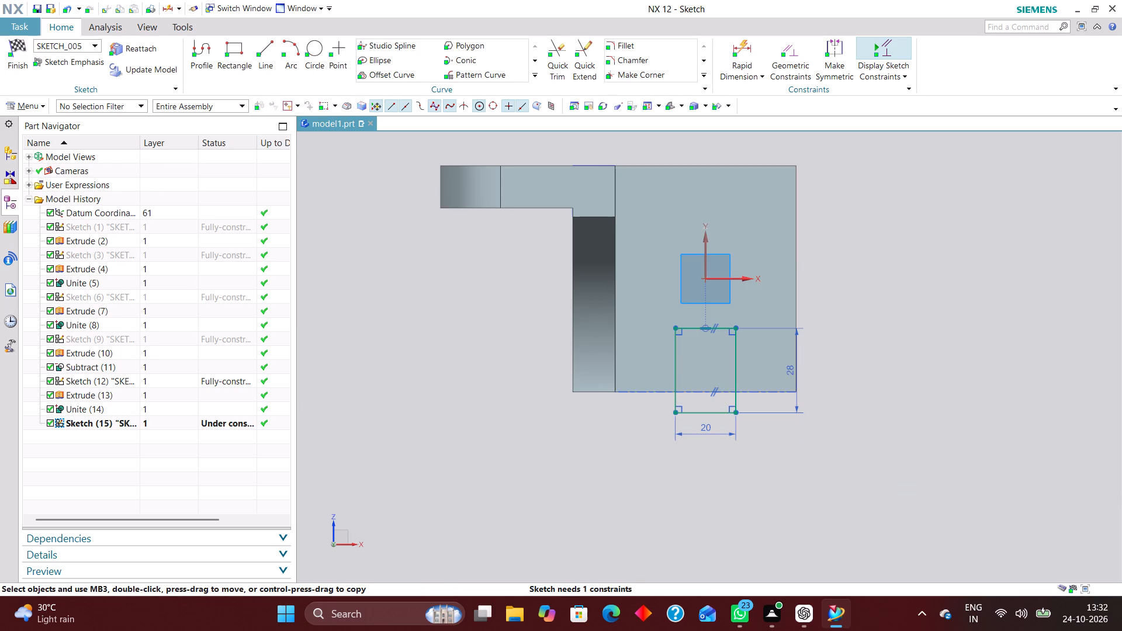
right_drag(719, 389, 684, 396)
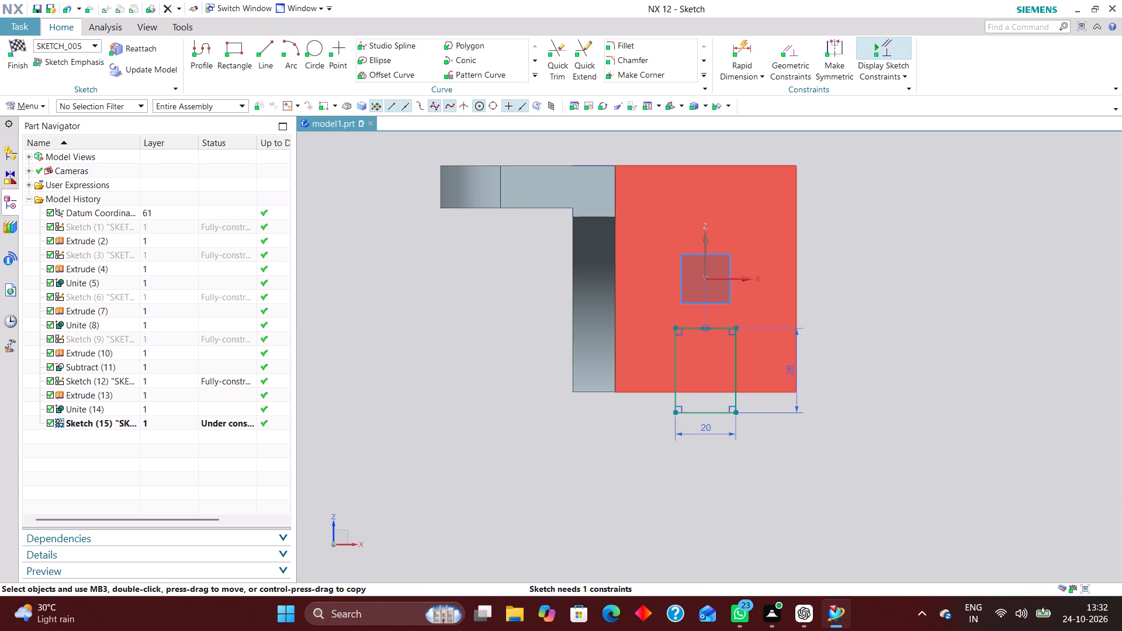
scroll(837, 305, up, 1)
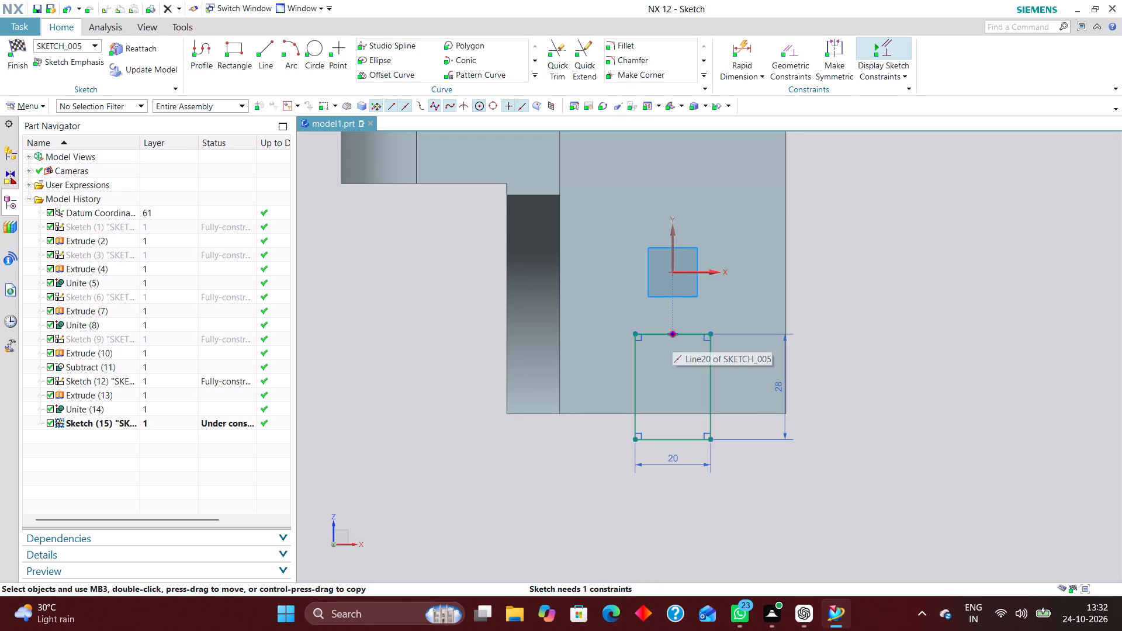
drag(672, 337, 676, 308)
Dimension the rectangle's bottom line from the sketch's horizontal axis, trying 40 and 38.5 mm before setting 37.5 mm, and finish the sketch.
click(743, 43)
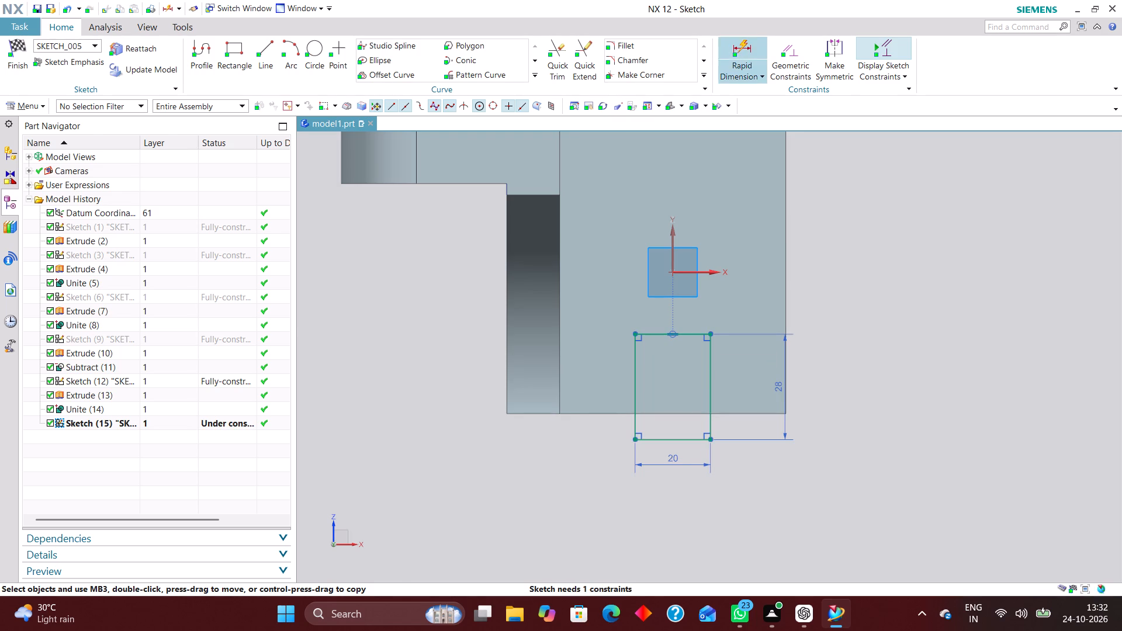
click(692, 441)
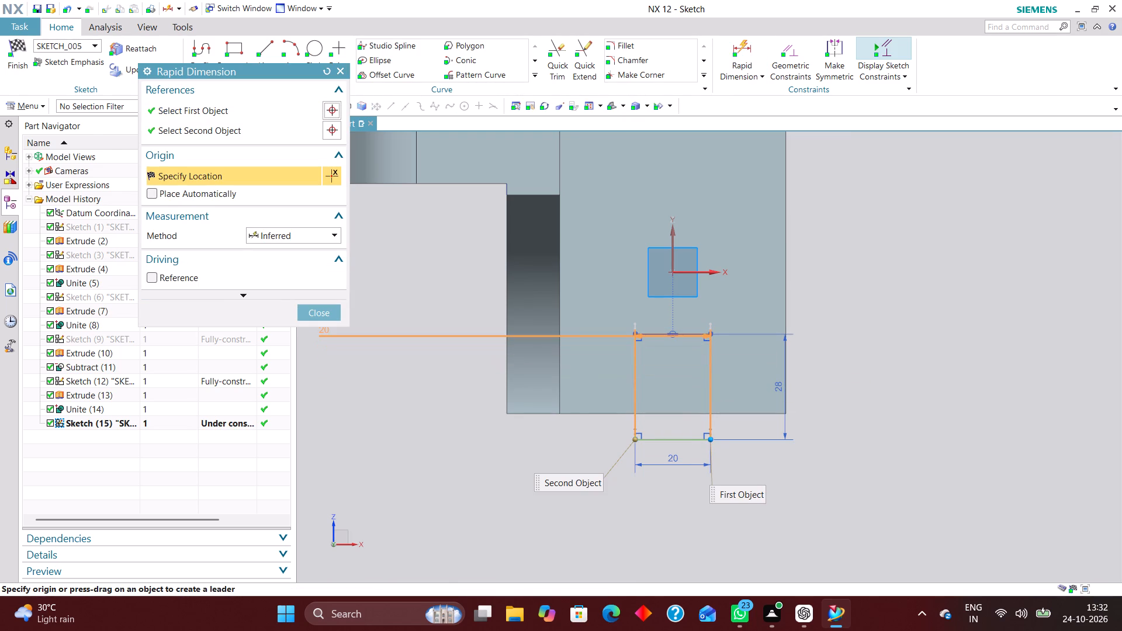
click(327, 68)
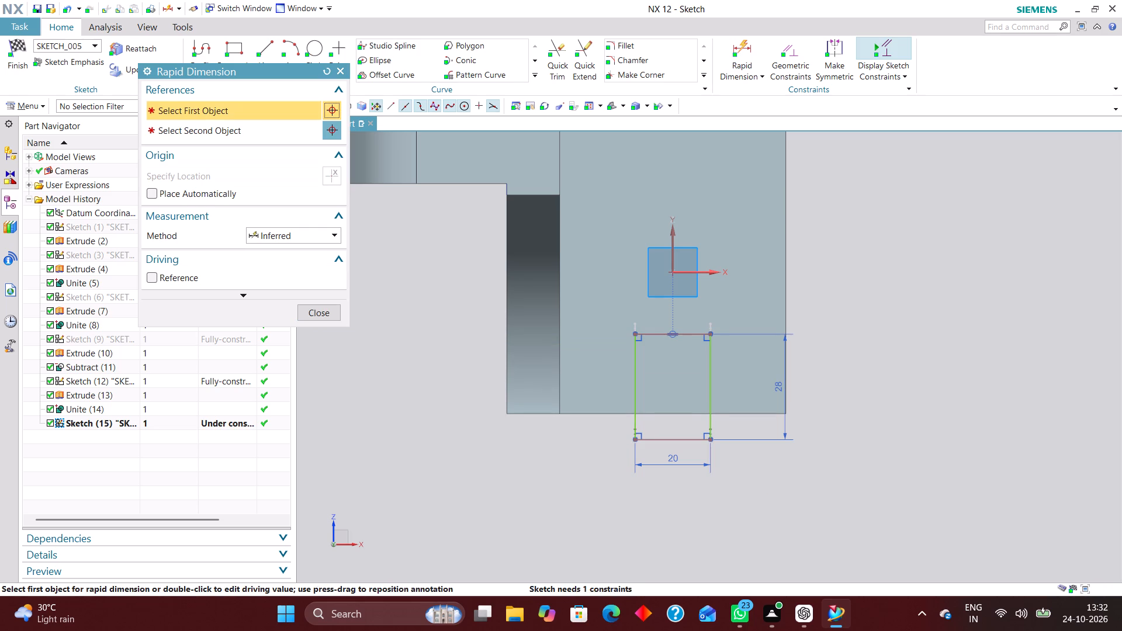
click(707, 272)
click(673, 438)
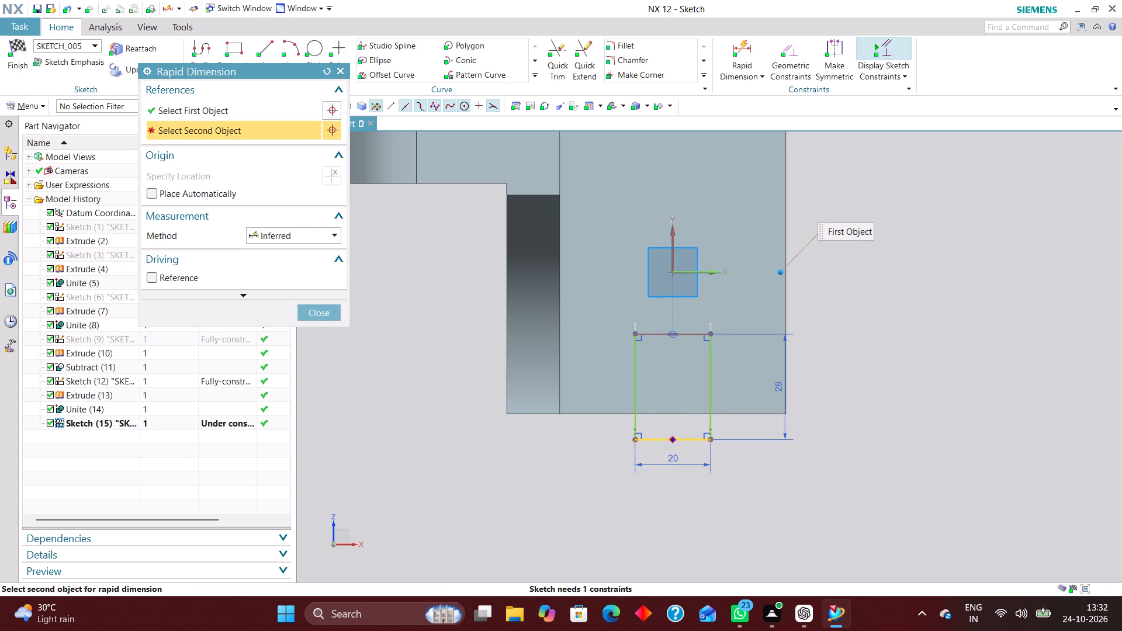
click(887, 349)
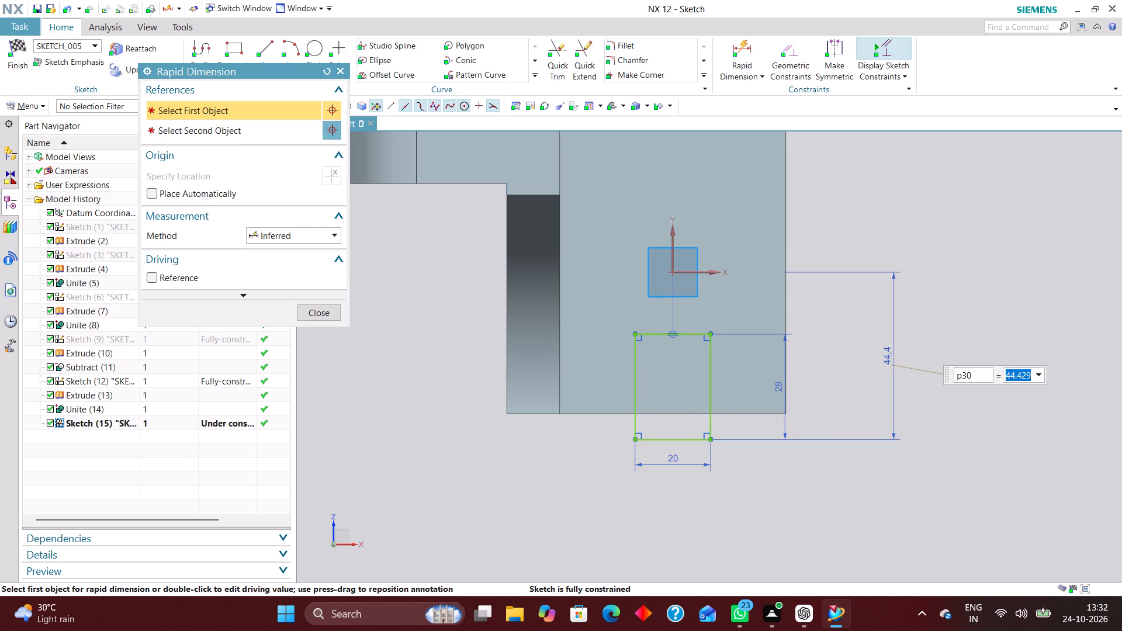
text(40)
key(Return)
key(3)
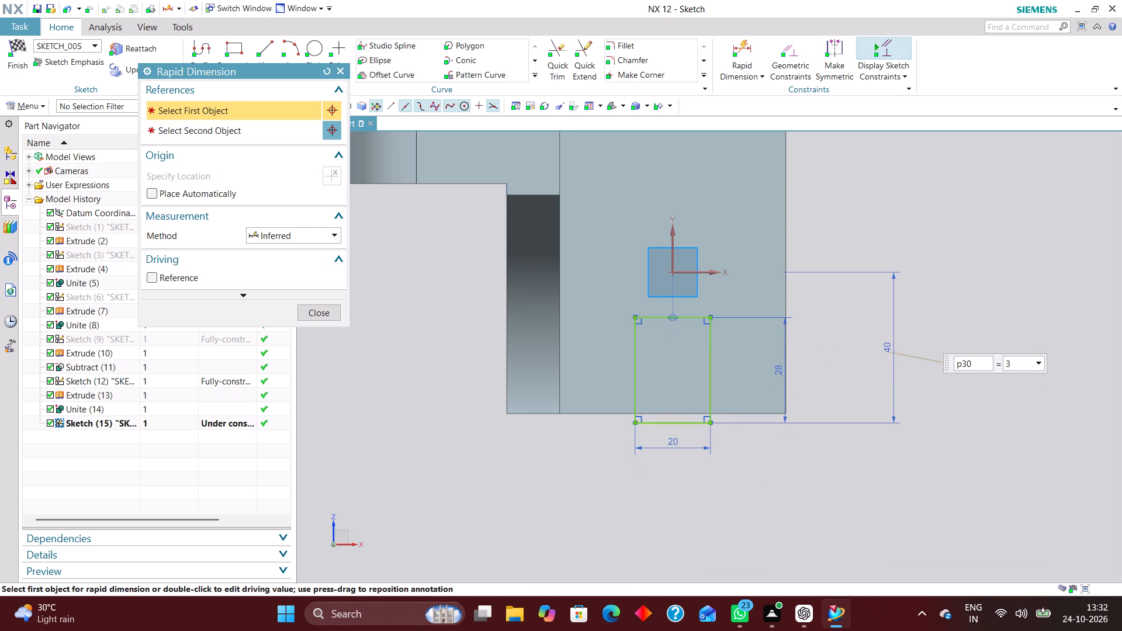
text(8.5)
key(Return)
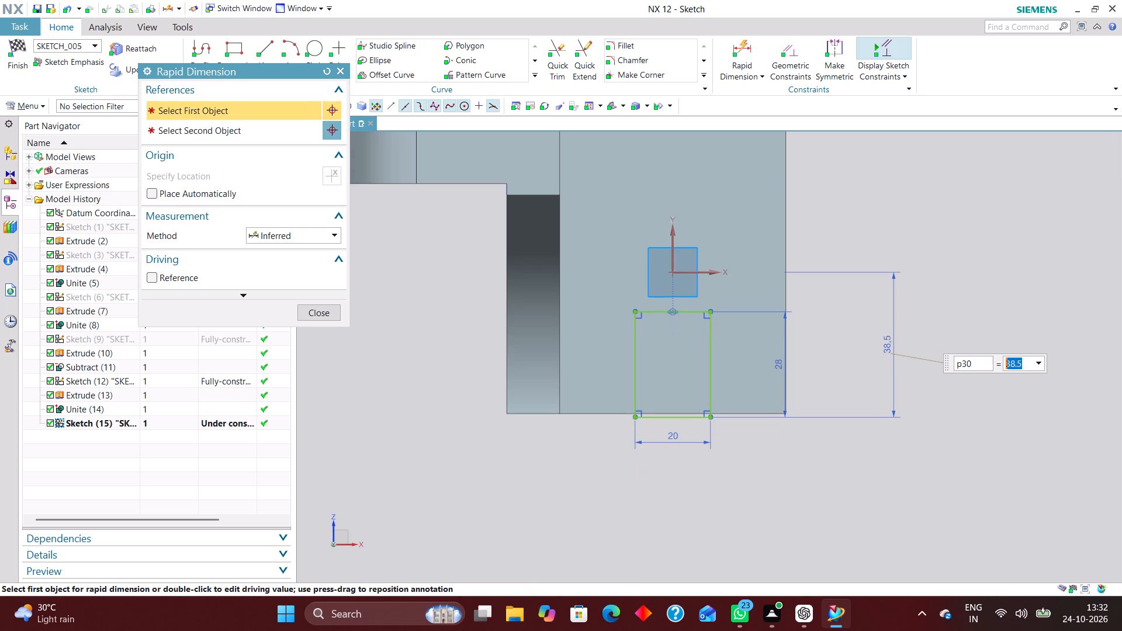
text(37.5)
key(Return)
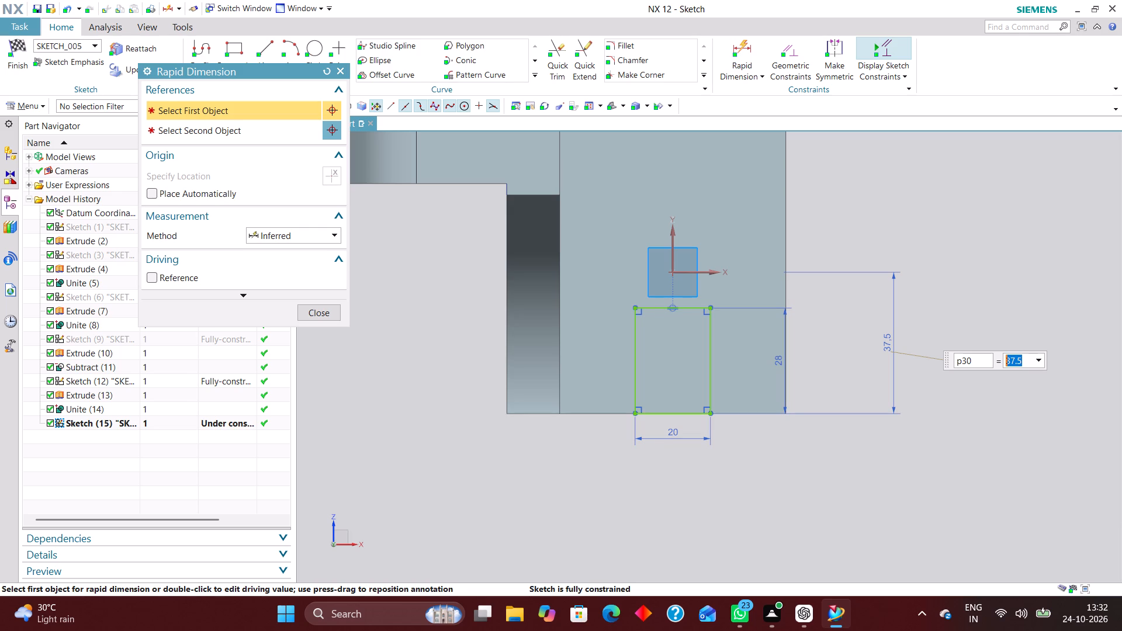
click(326, 315)
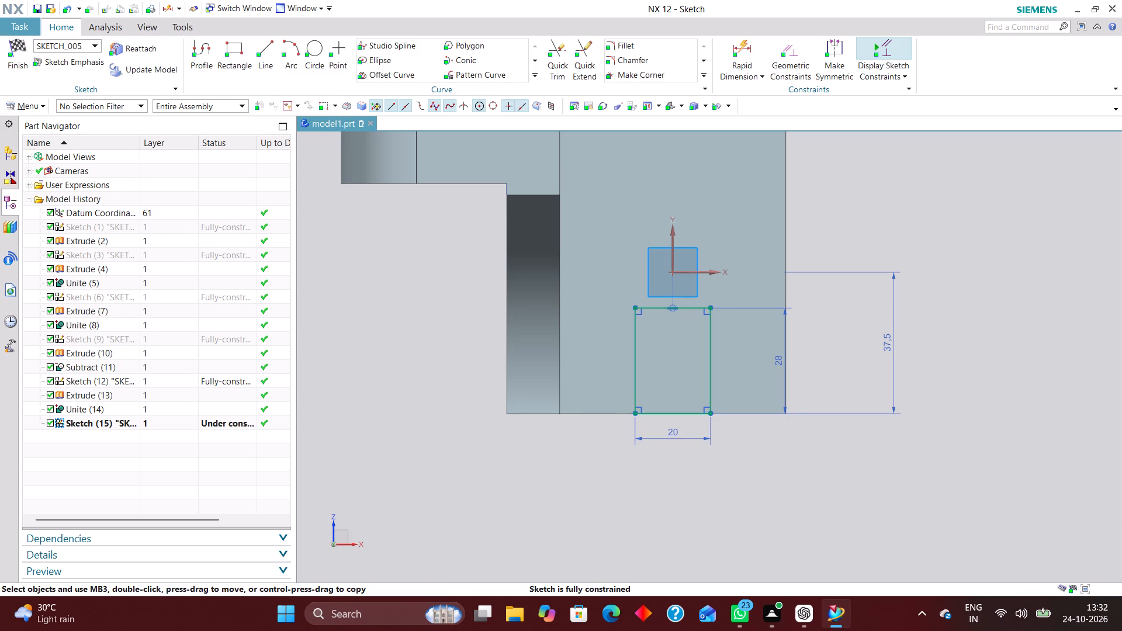
click(18, 46)
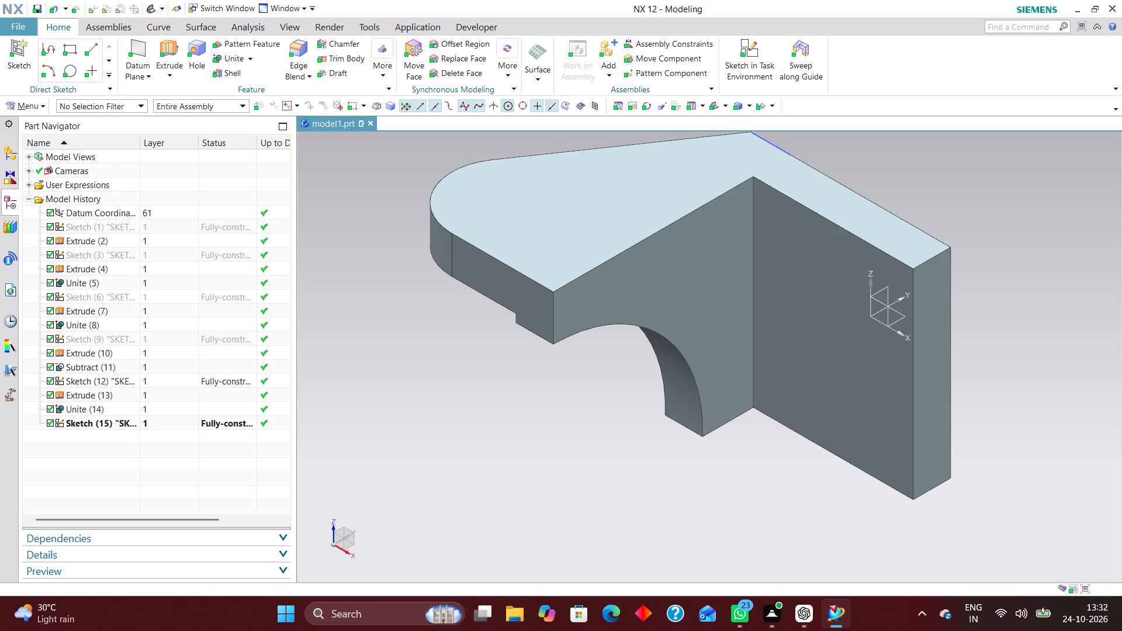
Extrude the rectangle sketch through both sides of the back plate, from -24 mm to 29 mm.
click(164, 45)
click(105, 418)
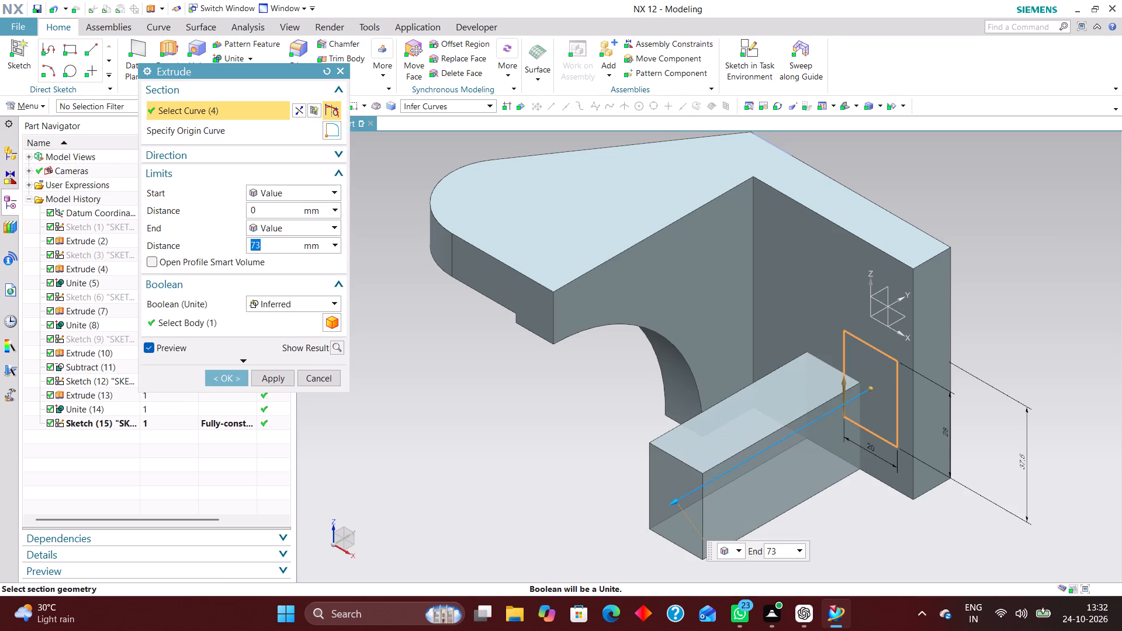
drag(872, 390, 931, 347)
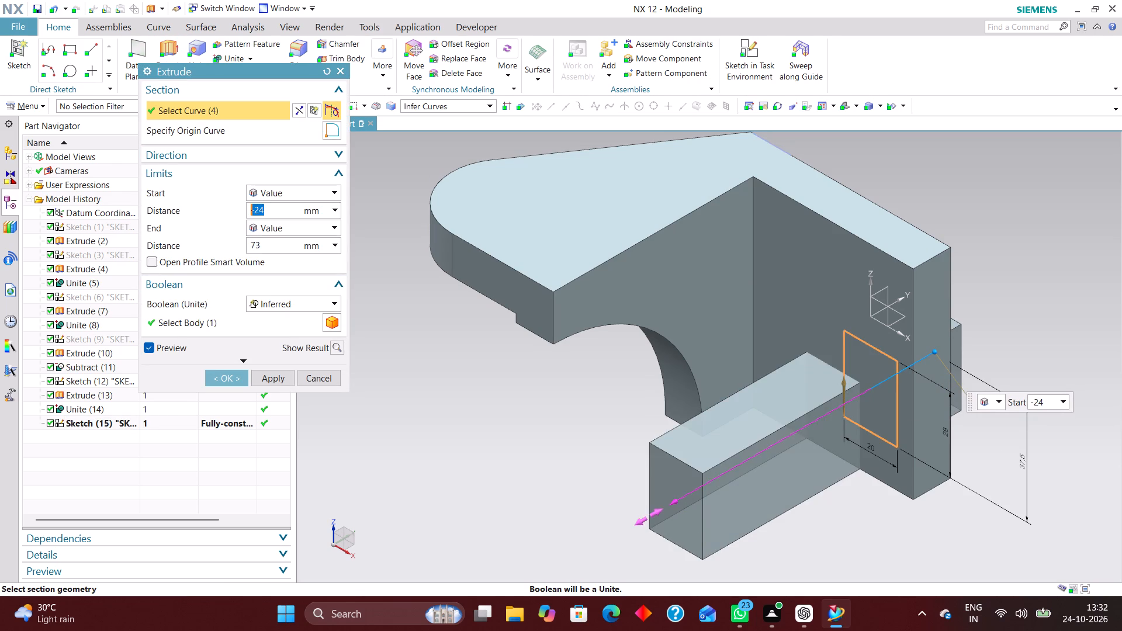
drag(666, 500, 782, 431)
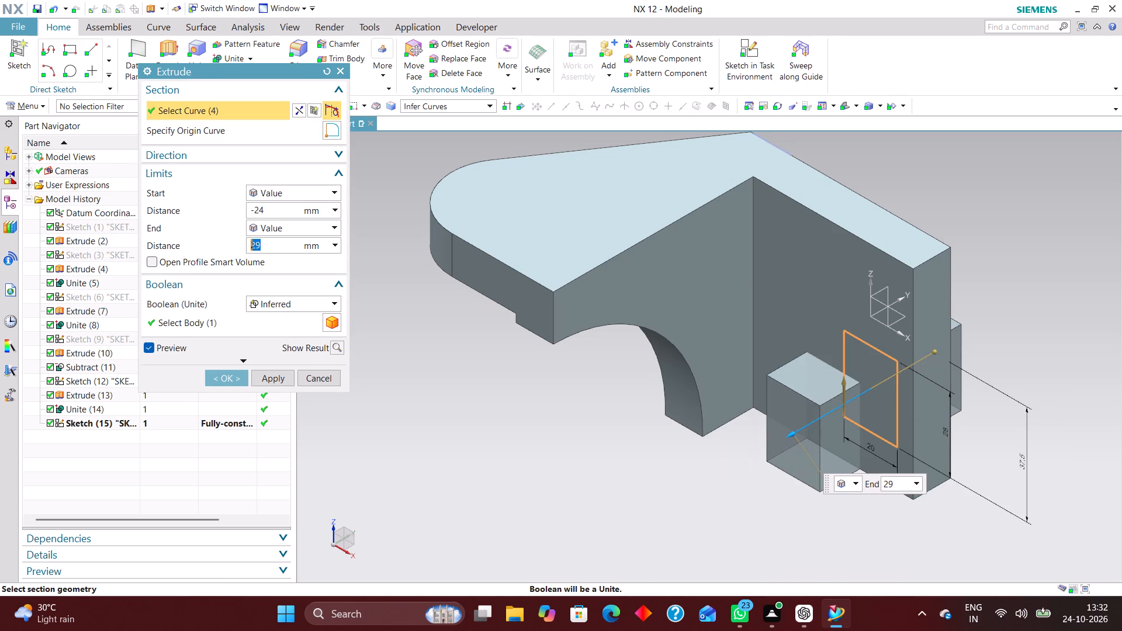
click(237, 378)
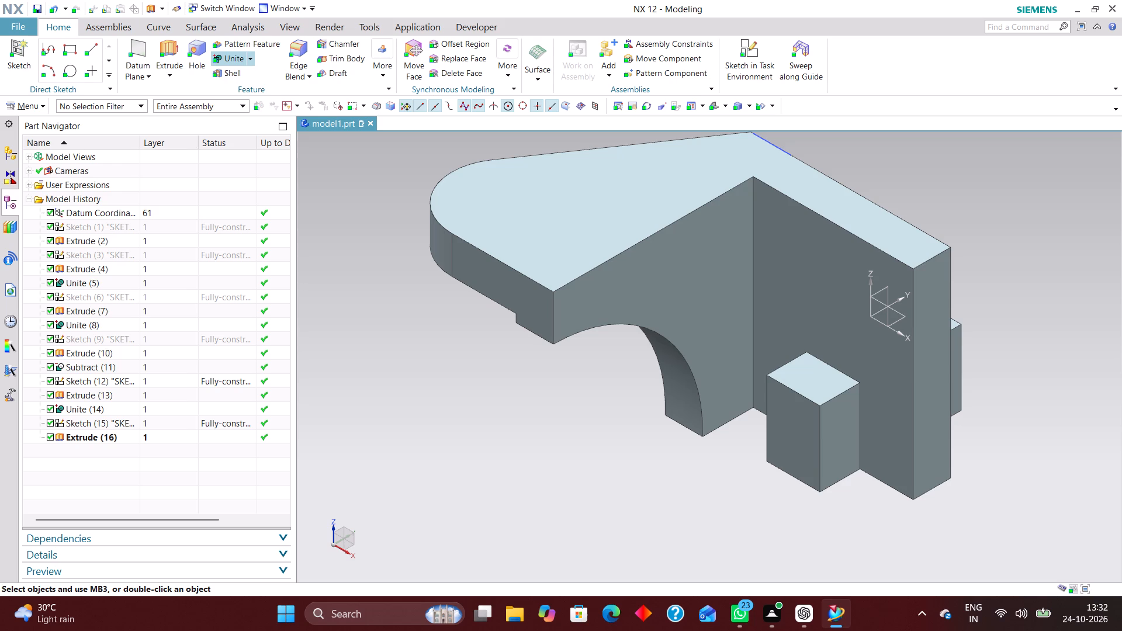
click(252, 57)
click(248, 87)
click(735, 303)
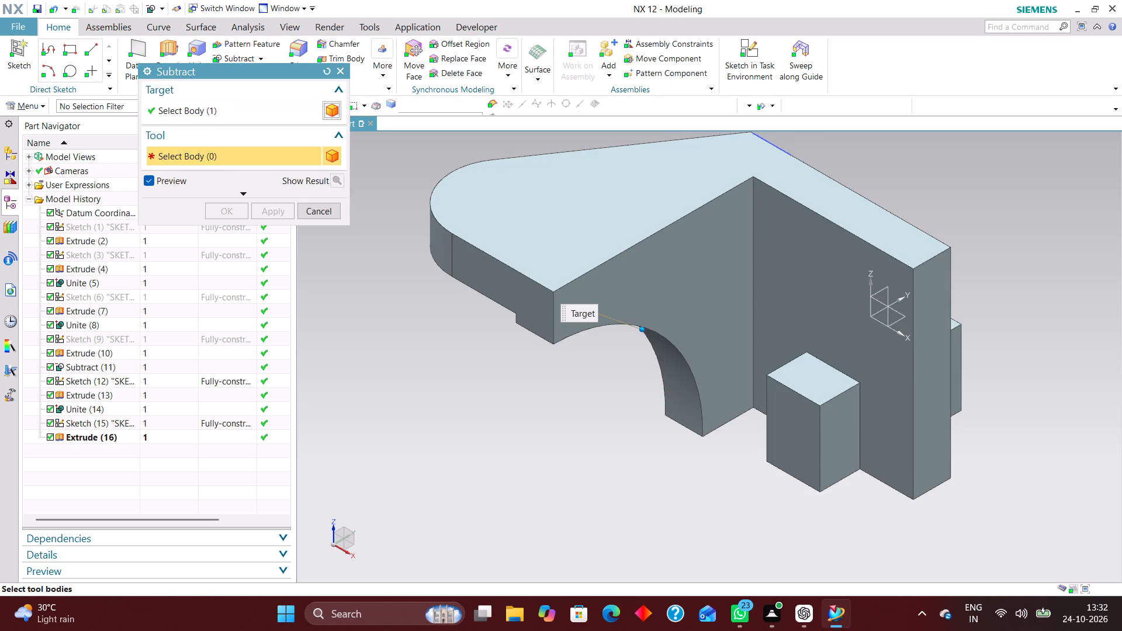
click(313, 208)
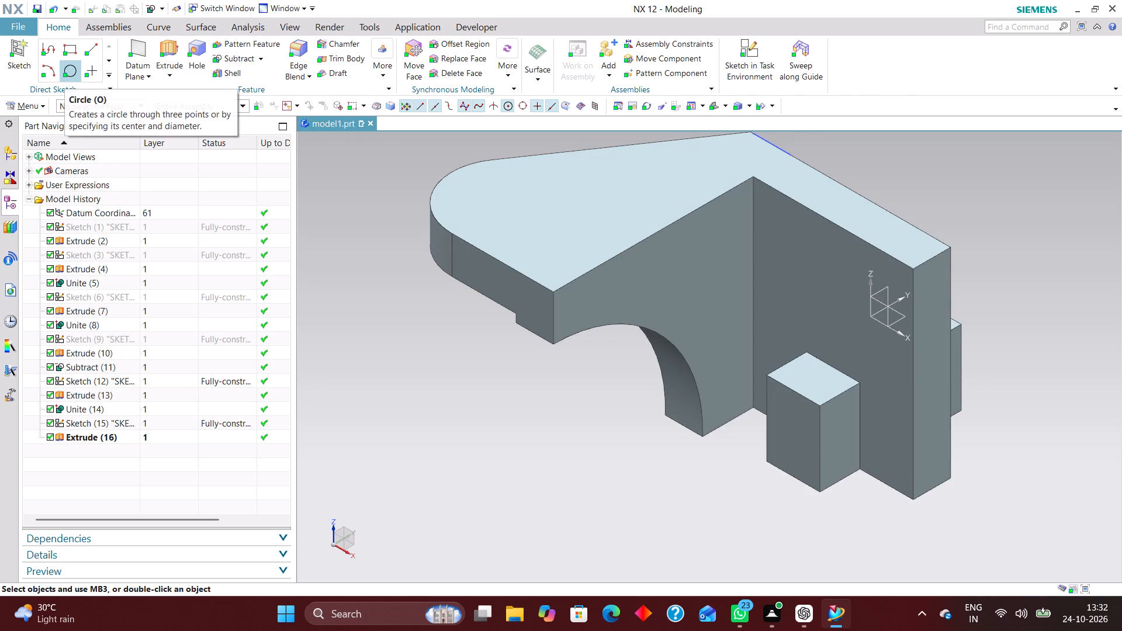
Edit the rectangular block's extrusion so its Boolean is None, making it a separate body.
click(149, 439)
right_click(151, 438)
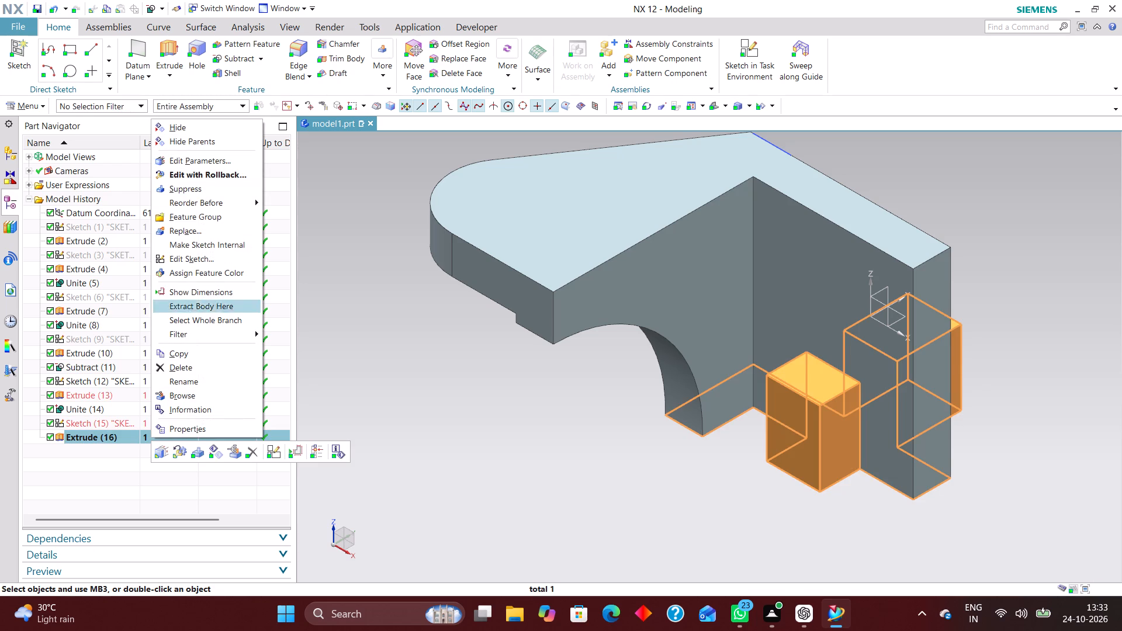
click(215, 172)
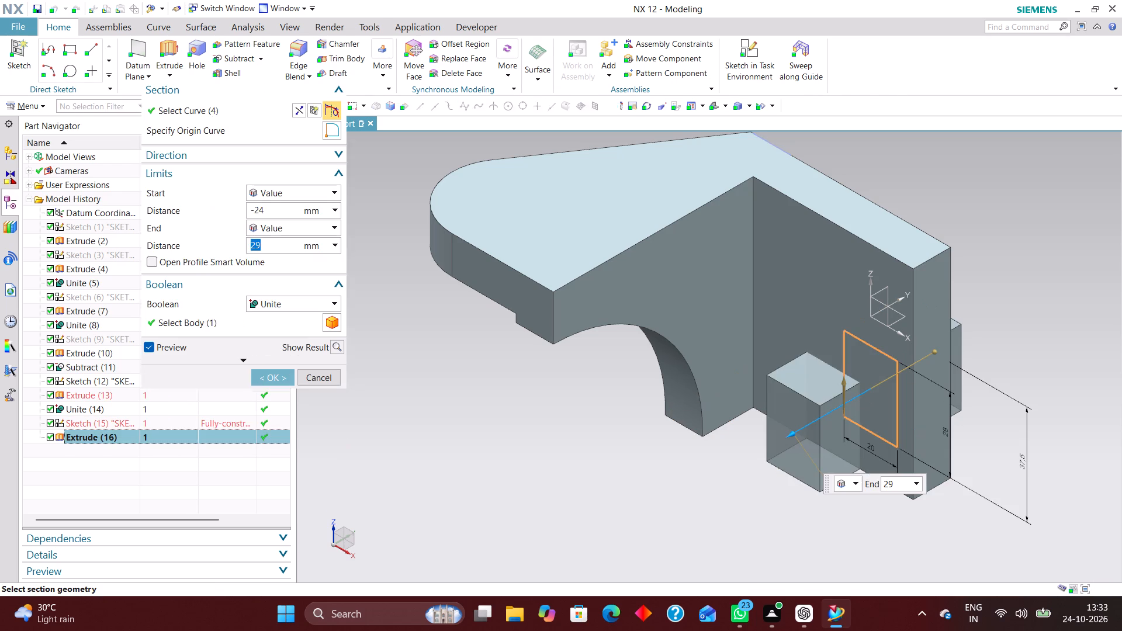
click(314, 303)
click(299, 316)
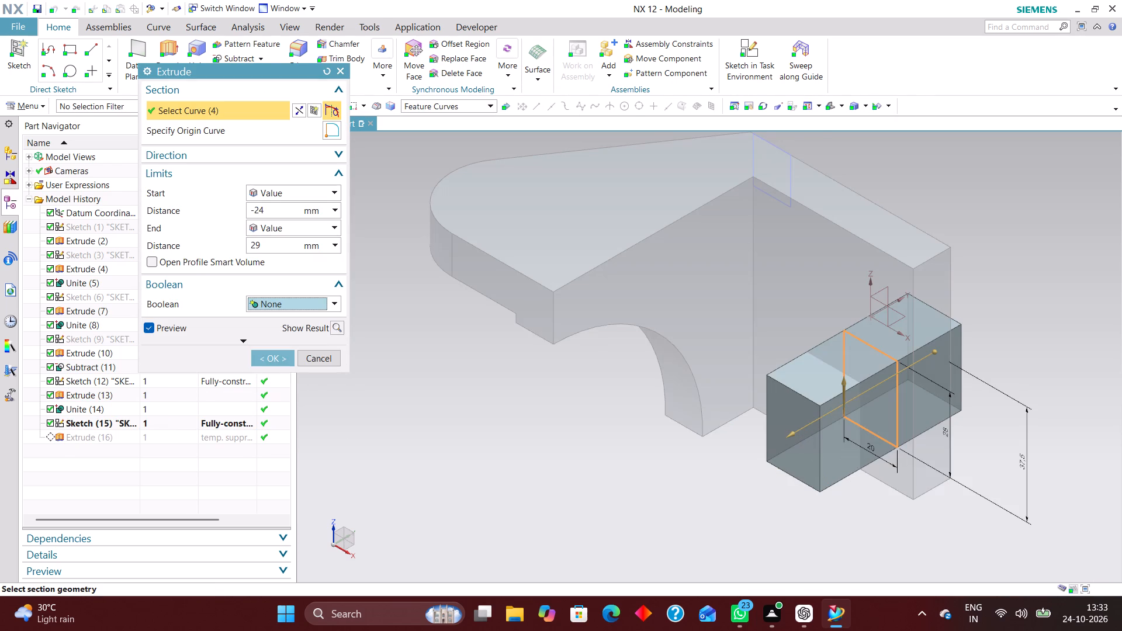
click(263, 357)
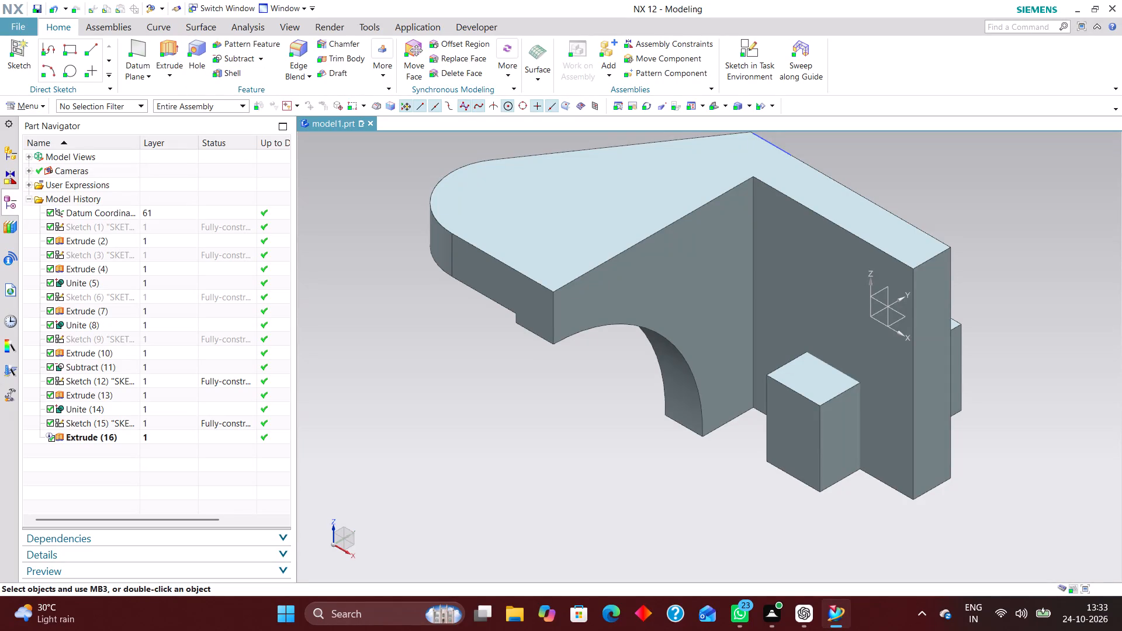
Subtract the rectangular block from the bracket body to cut the notch in the back plate.
click(236, 58)
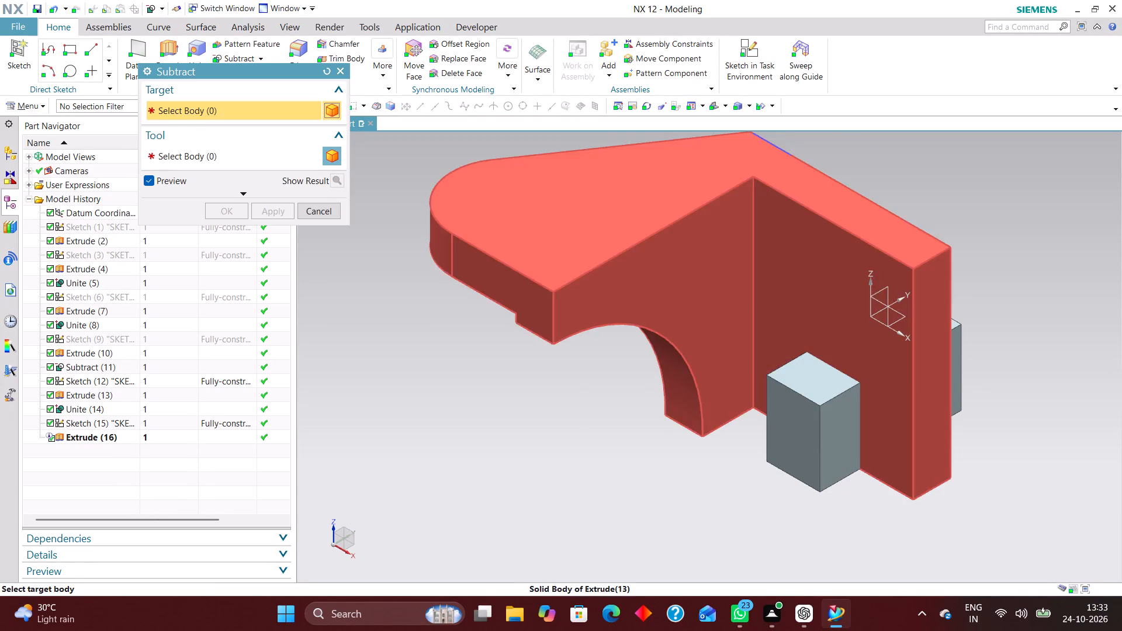
click(711, 286)
click(819, 429)
click(237, 212)
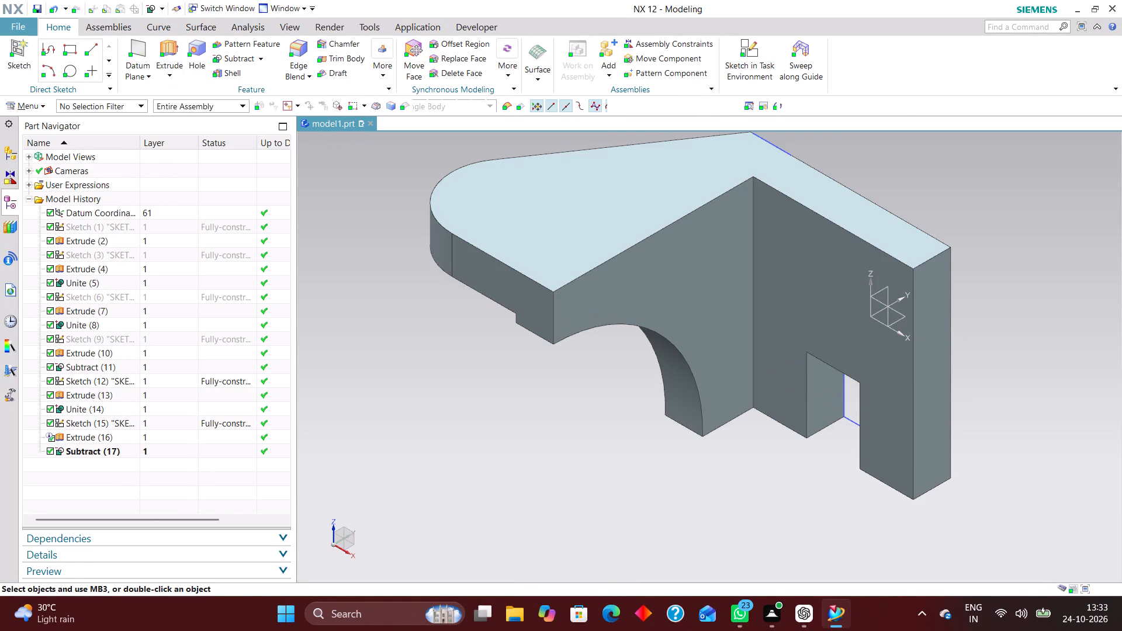
Hide the rectangle sketch in the back plate's notch.
right_drag(854, 419, 853, 453)
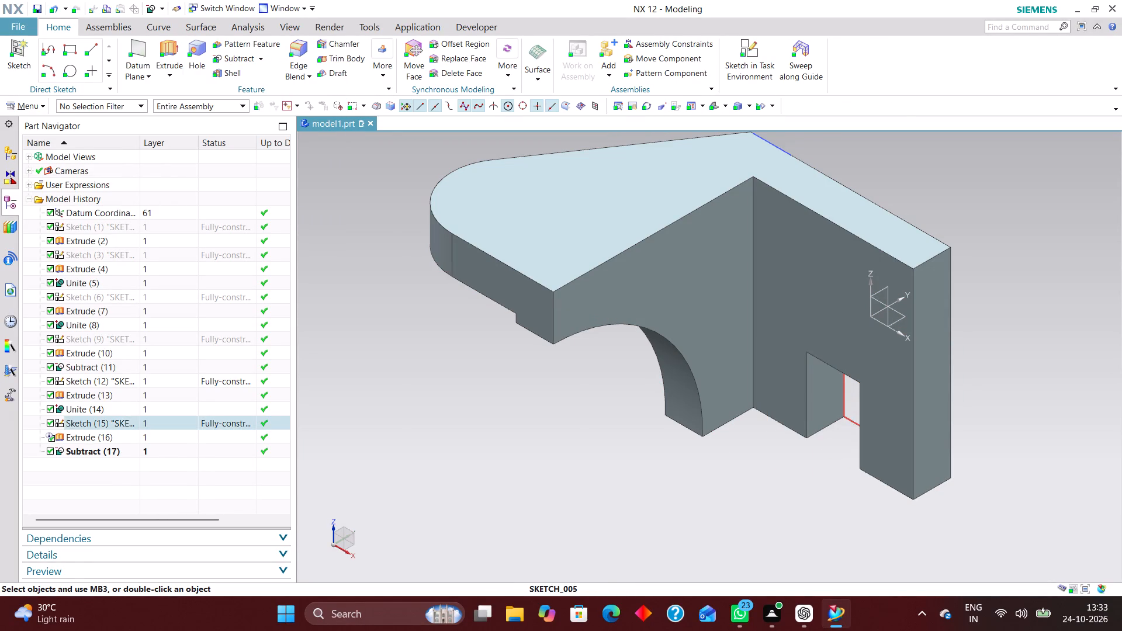
right_drag(853, 453, 851, 460)
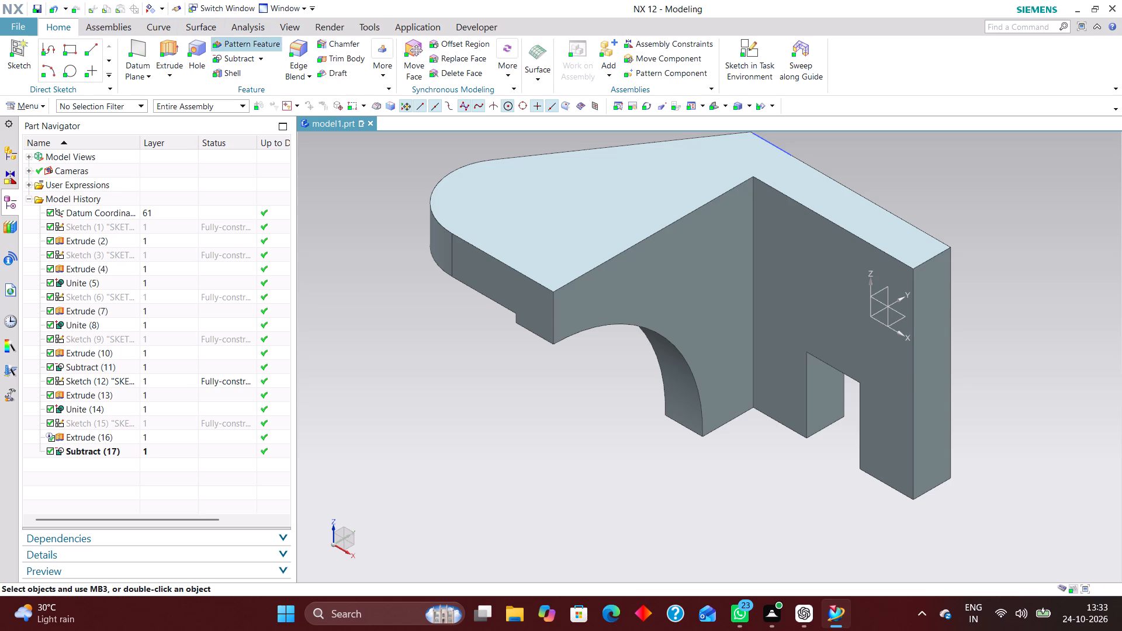
Round the back plate's outer top corner edge with a circular edge blend of 28 mm radius.
click(295, 47)
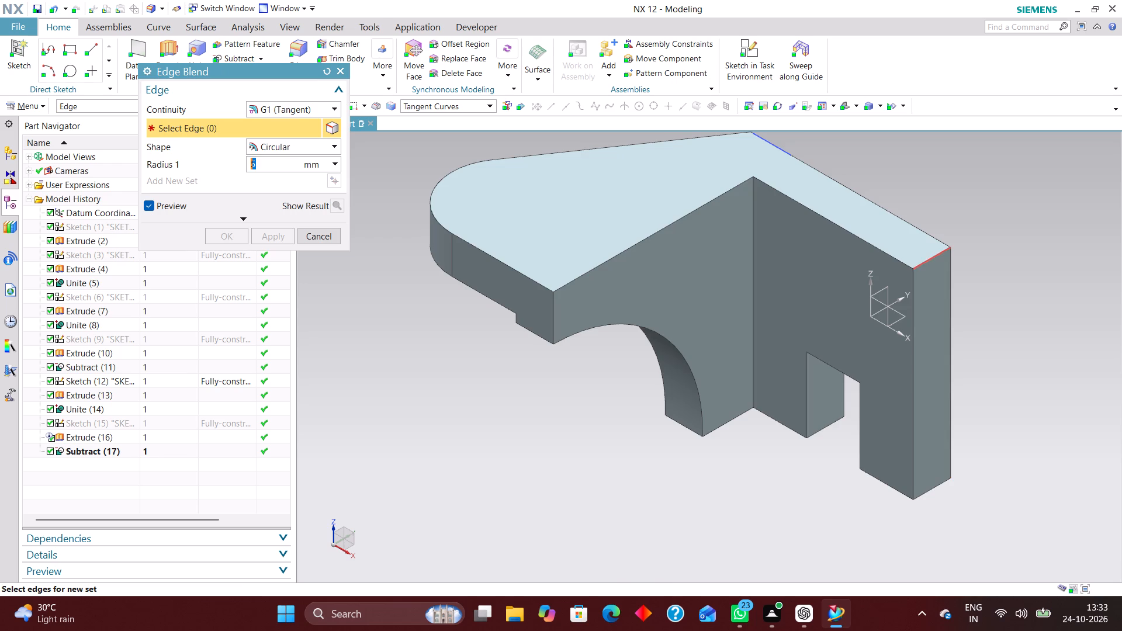
click(930, 255)
drag(934, 277, 946, 338)
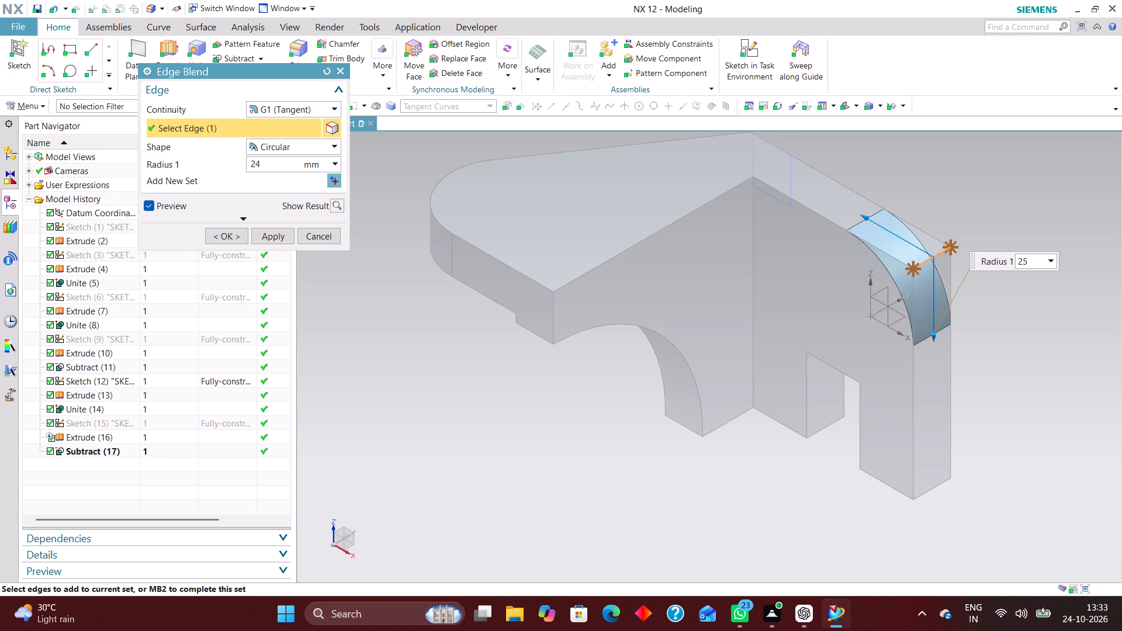
drag(946, 338, 946, 346)
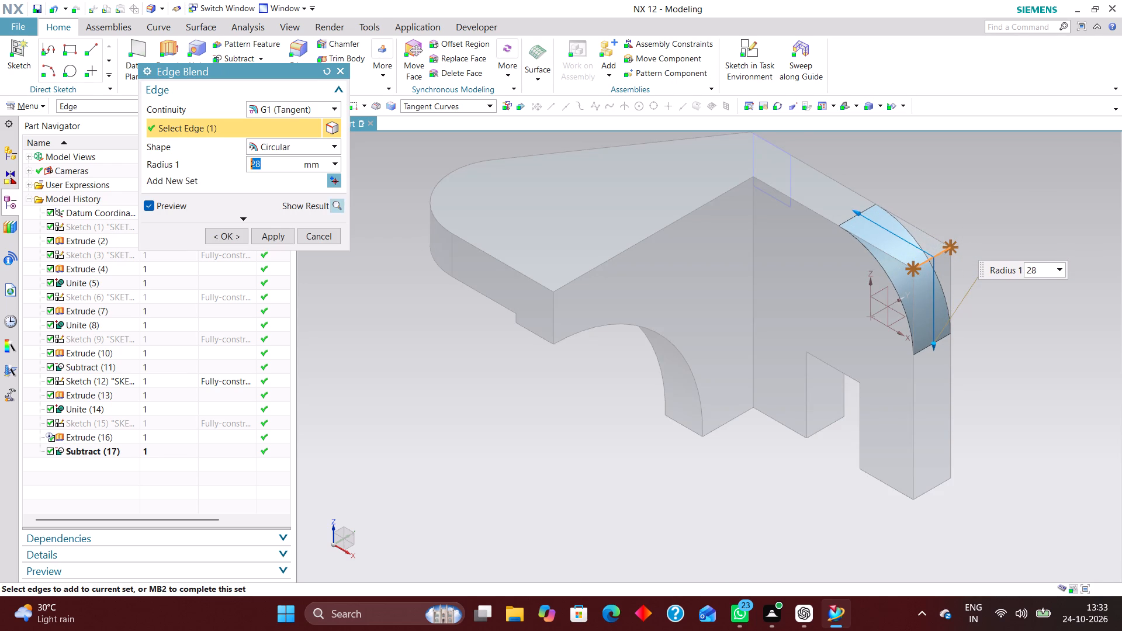
click(224, 233)
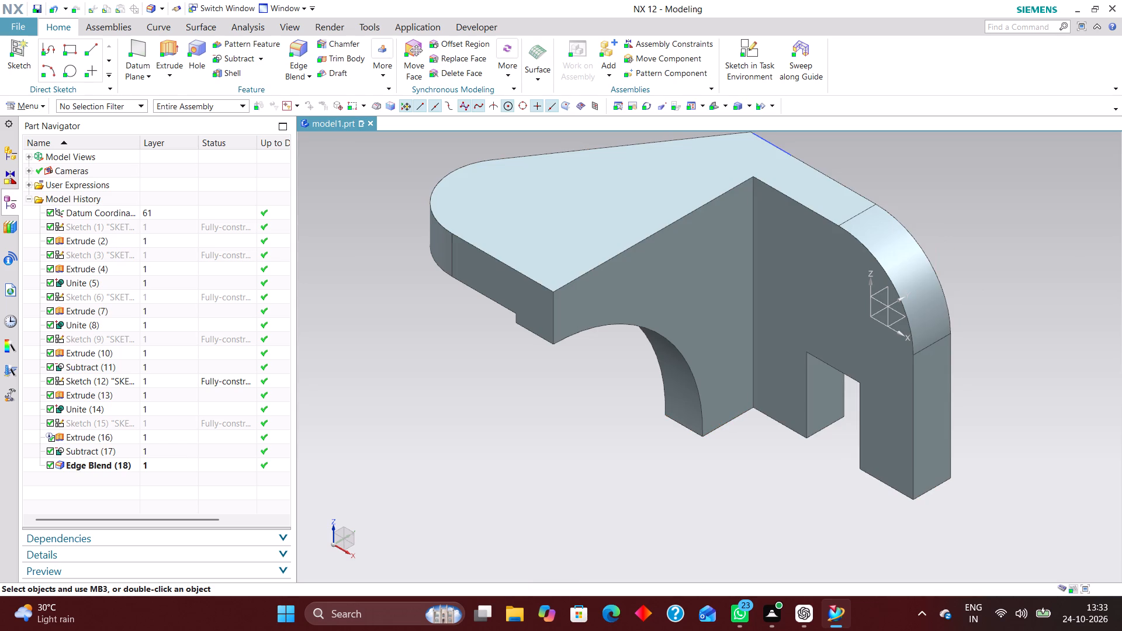
Measure the back plate's thickness between its front and rear faces and keep the distance measurement.
key(End)
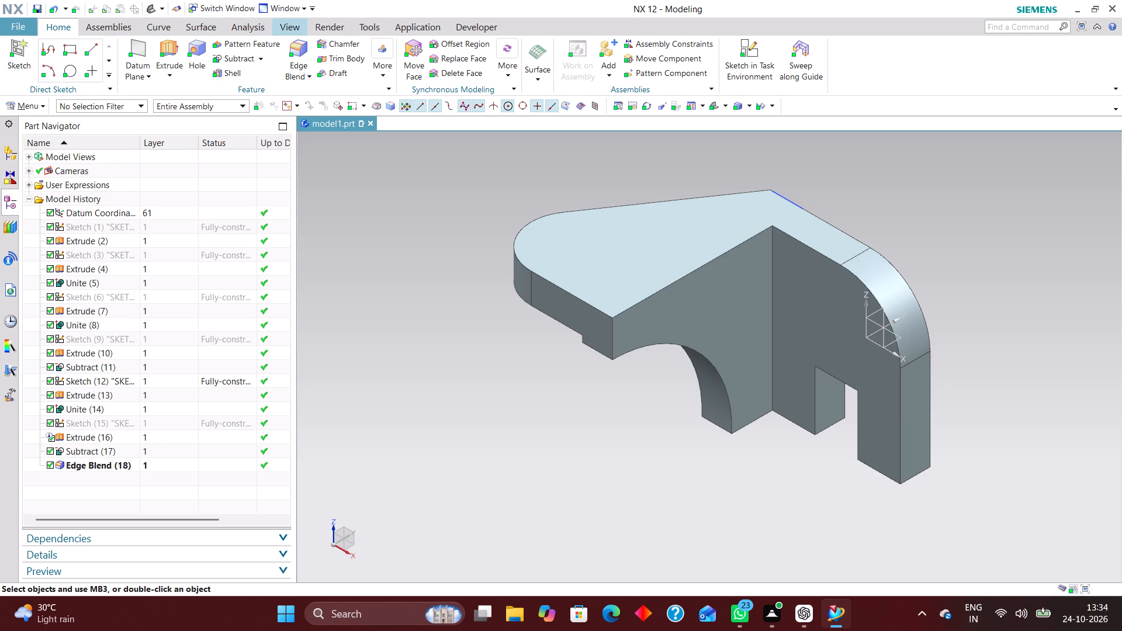
click(262, 32)
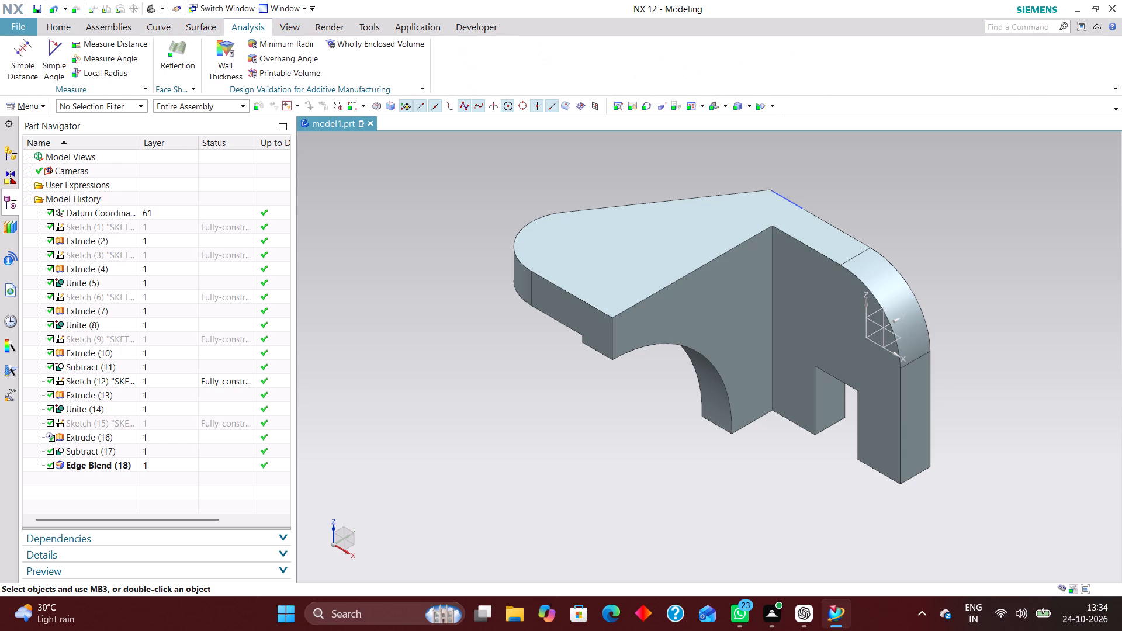
click(33, 46)
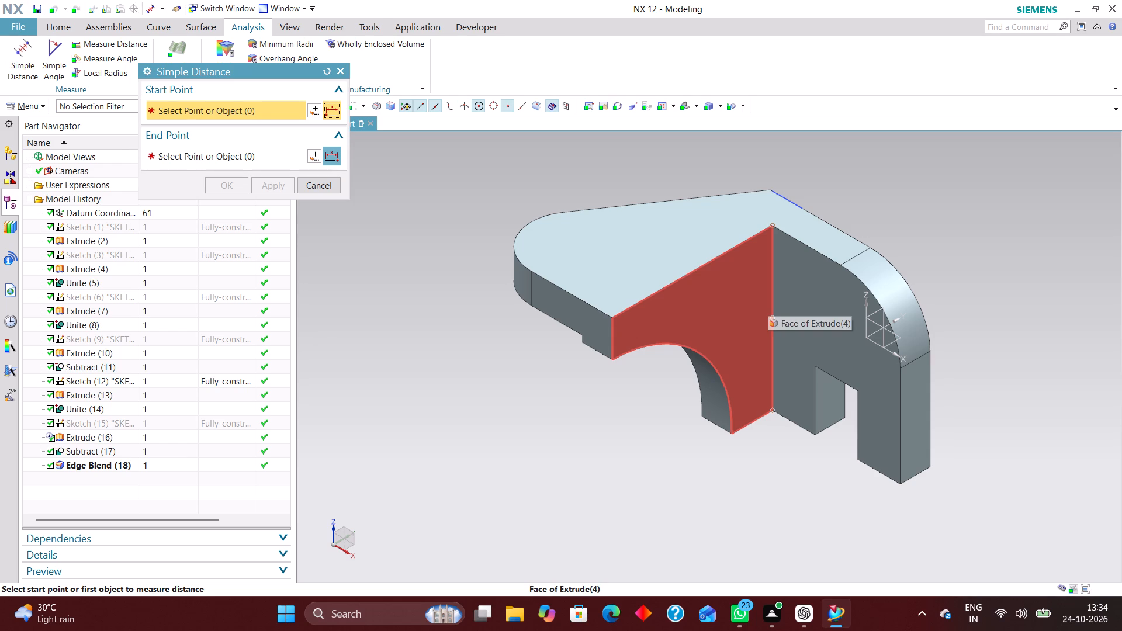
click(892, 449)
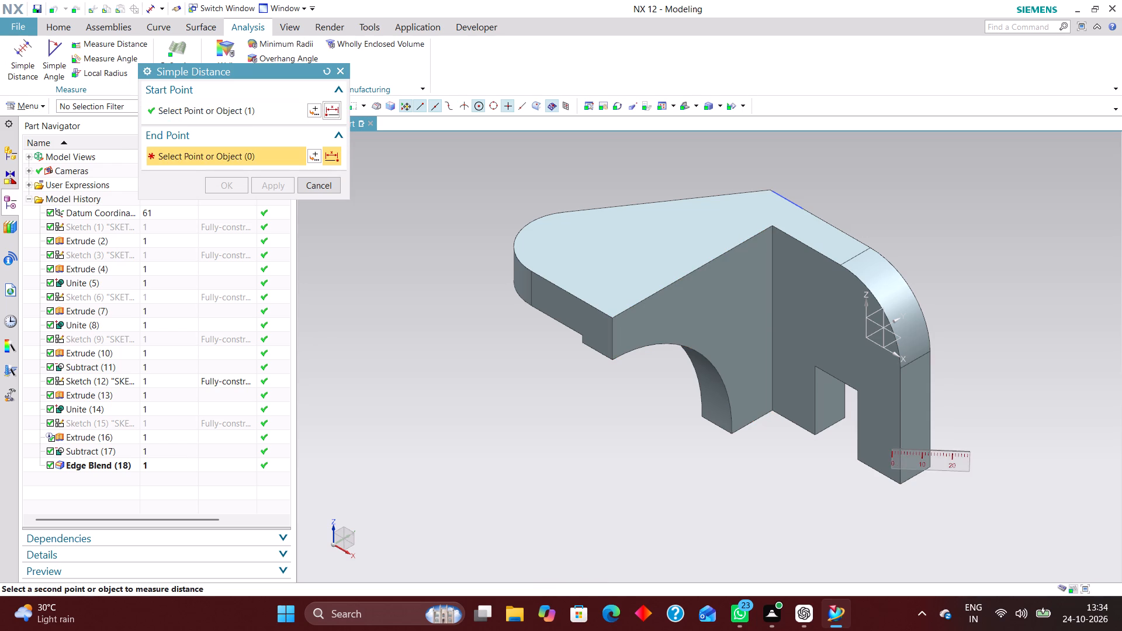
middle_drag(970, 452, 905, 475)
double_click(843, 423)
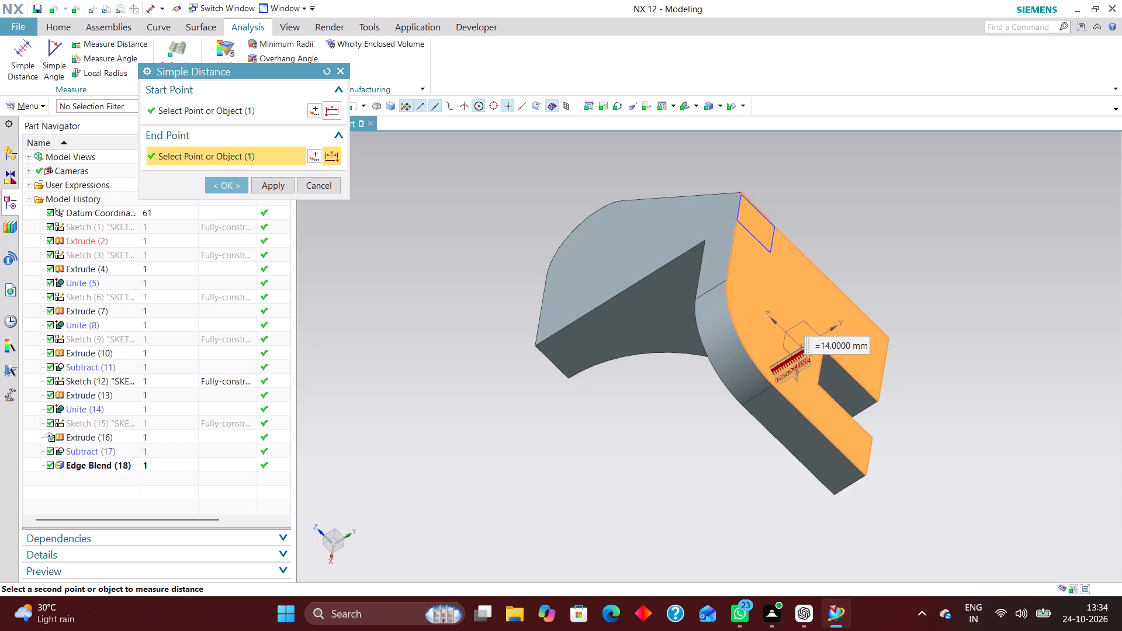
click(223, 185)
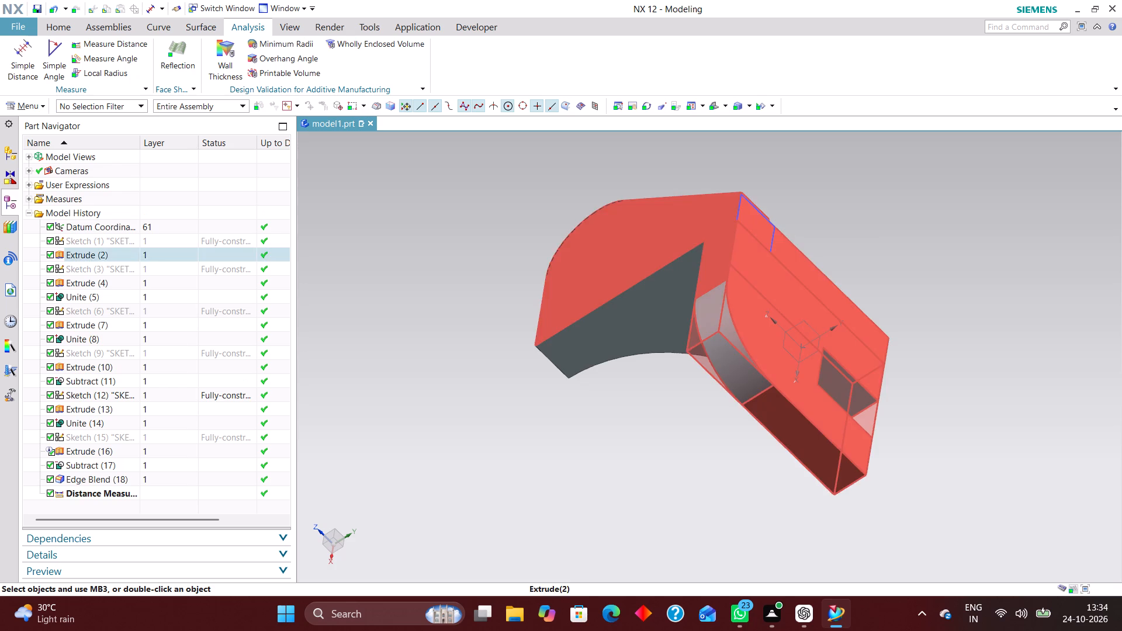
Measure the distance from the back plate's outer side face to the far side face of the arched web.
click(25, 52)
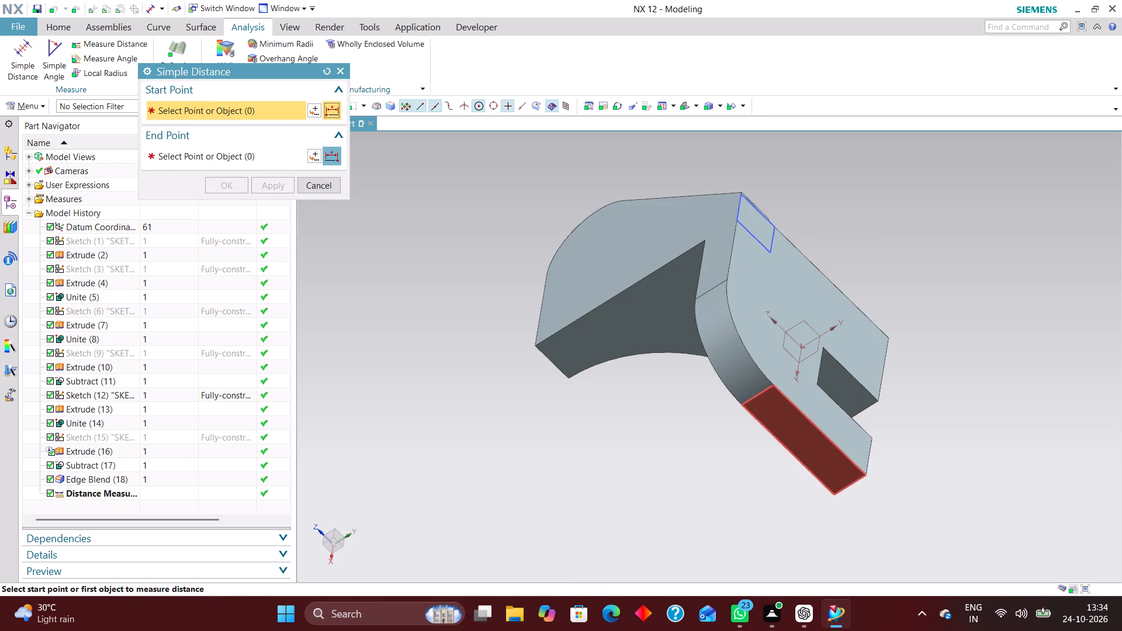
click(780, 425)
scroll(962, 387, up, 1)
middle_drag(953, 401, 846, 509)
scroll(846, 509, up, 1)
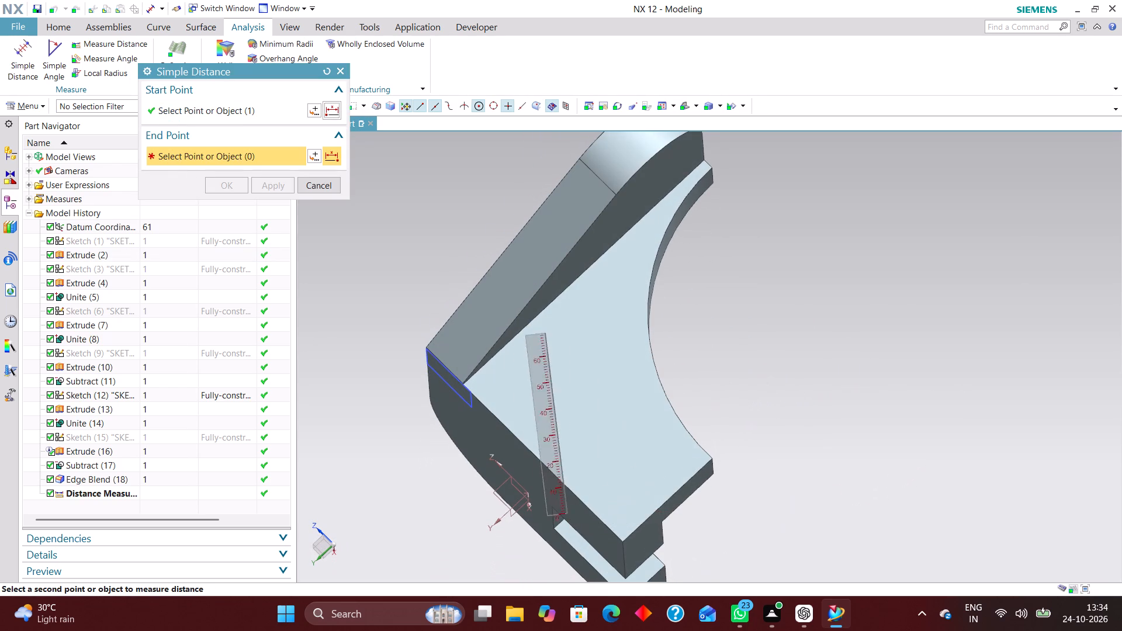
click(514, 389)
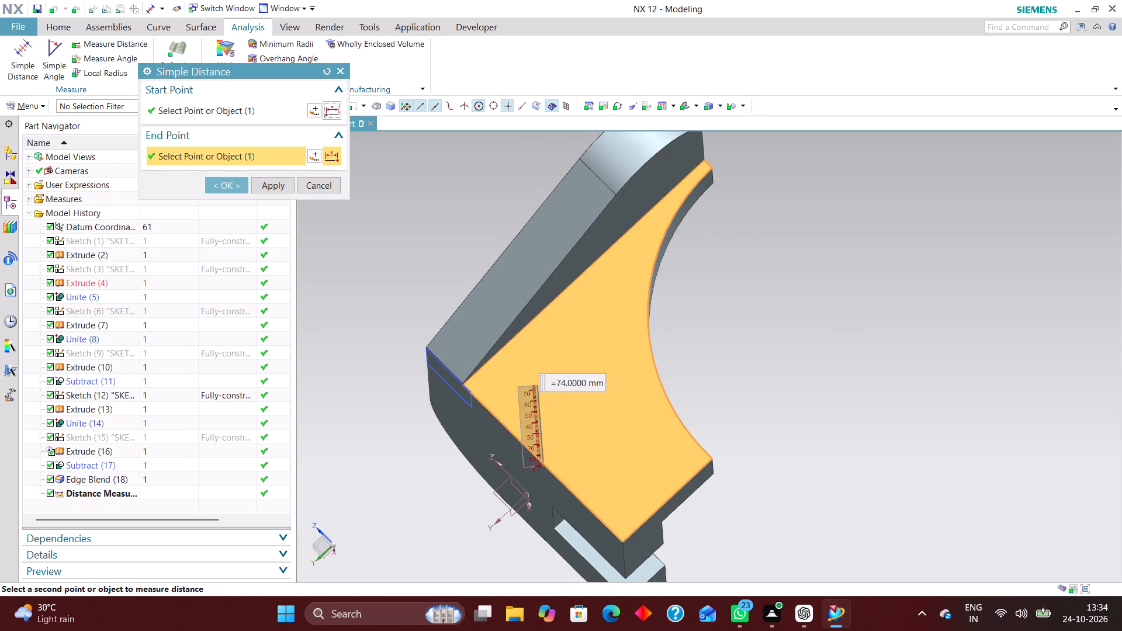
middle_drag(809, 438, 885, 462)
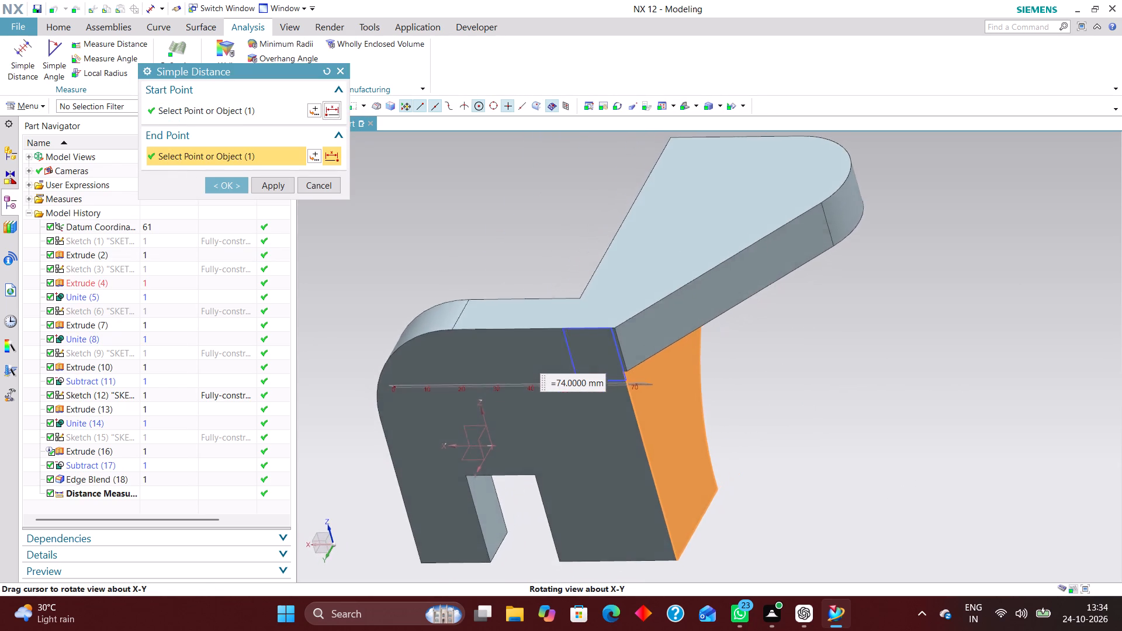
middle_drag(885, 462, 895, 462)
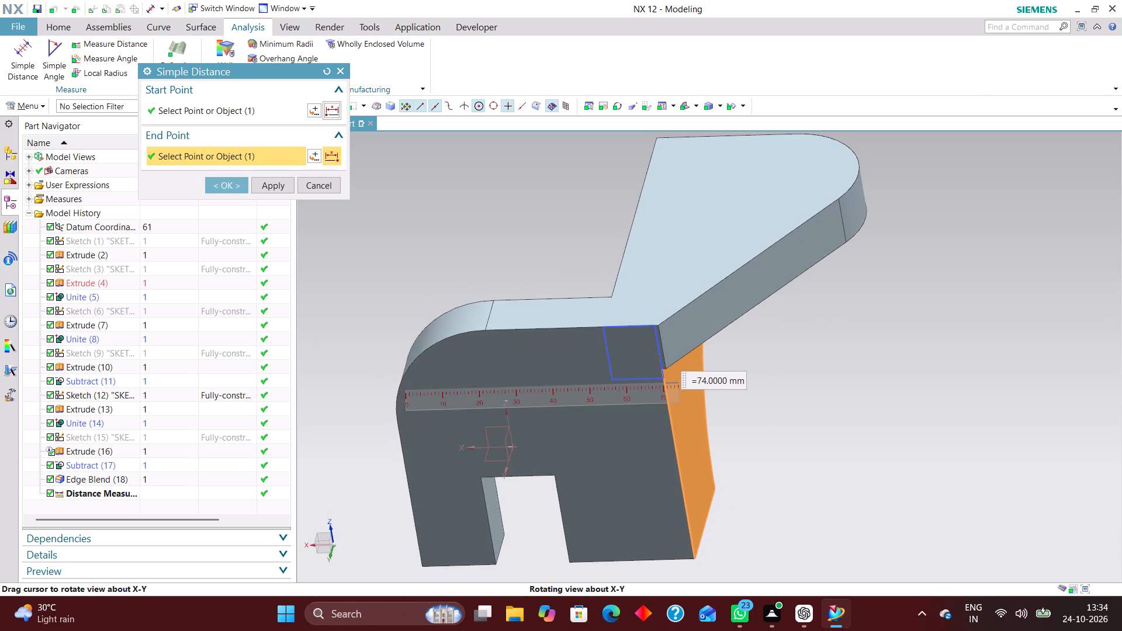
middle_drag(895, 462, 899, 456)
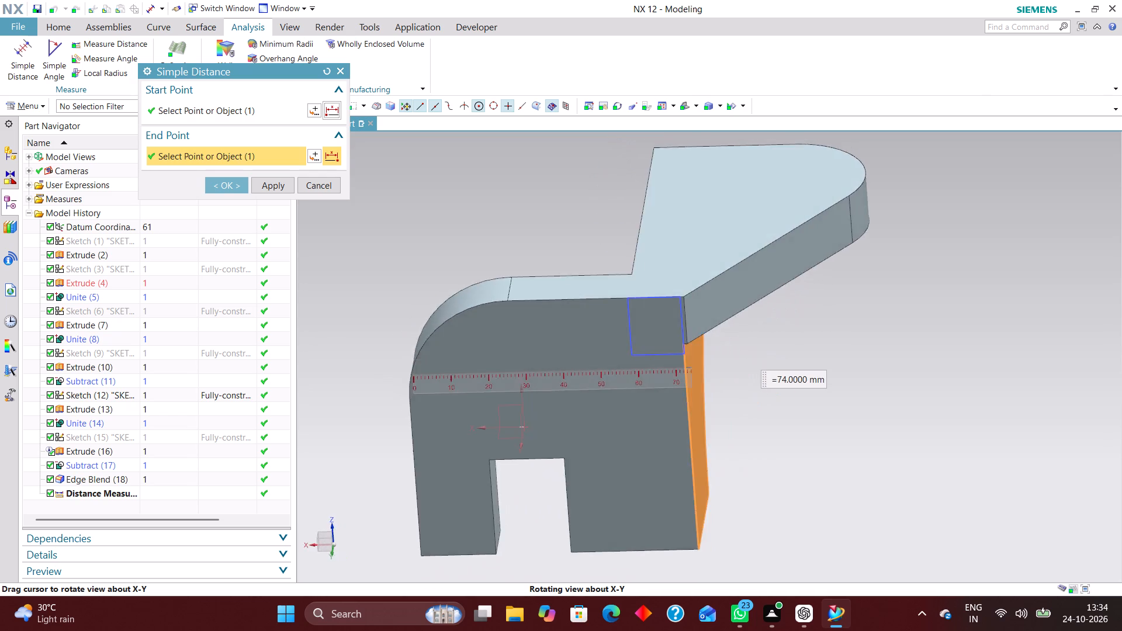
middle_drag(899, 456, 712, 433)
middle_drag(717, 434, 771, 450)
middle_drag(765, 452, 743, 471)
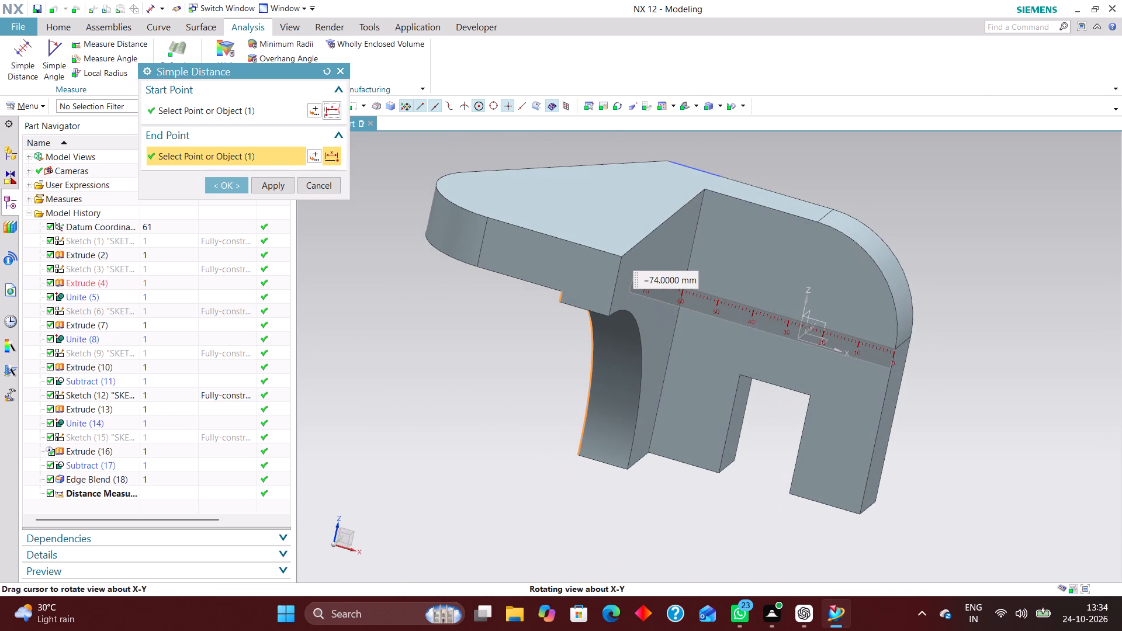
click(325, 185)
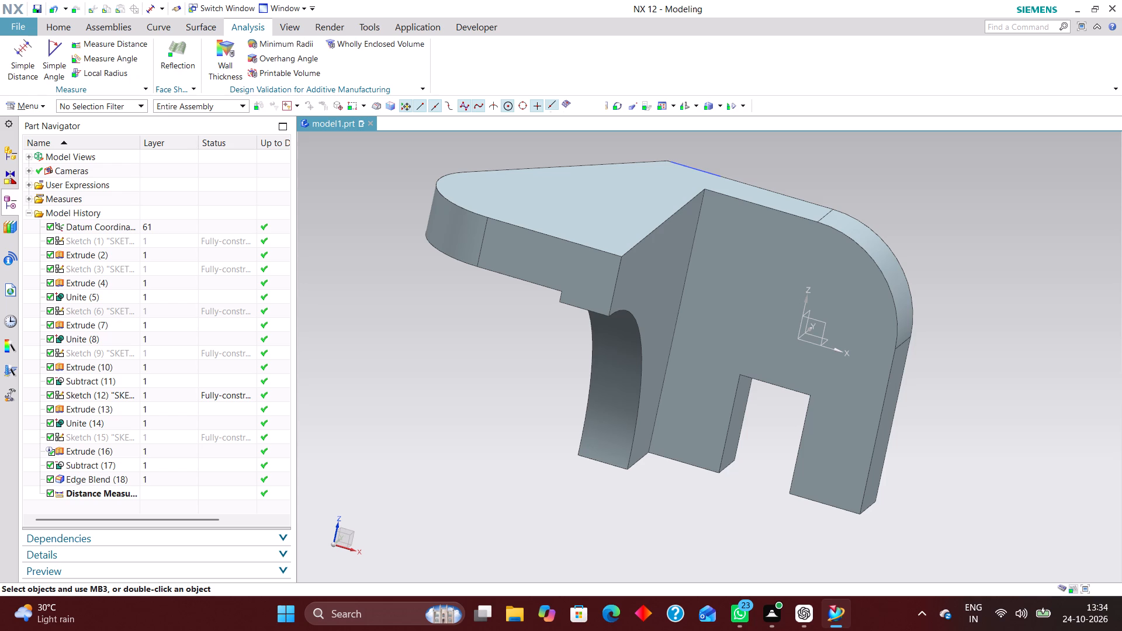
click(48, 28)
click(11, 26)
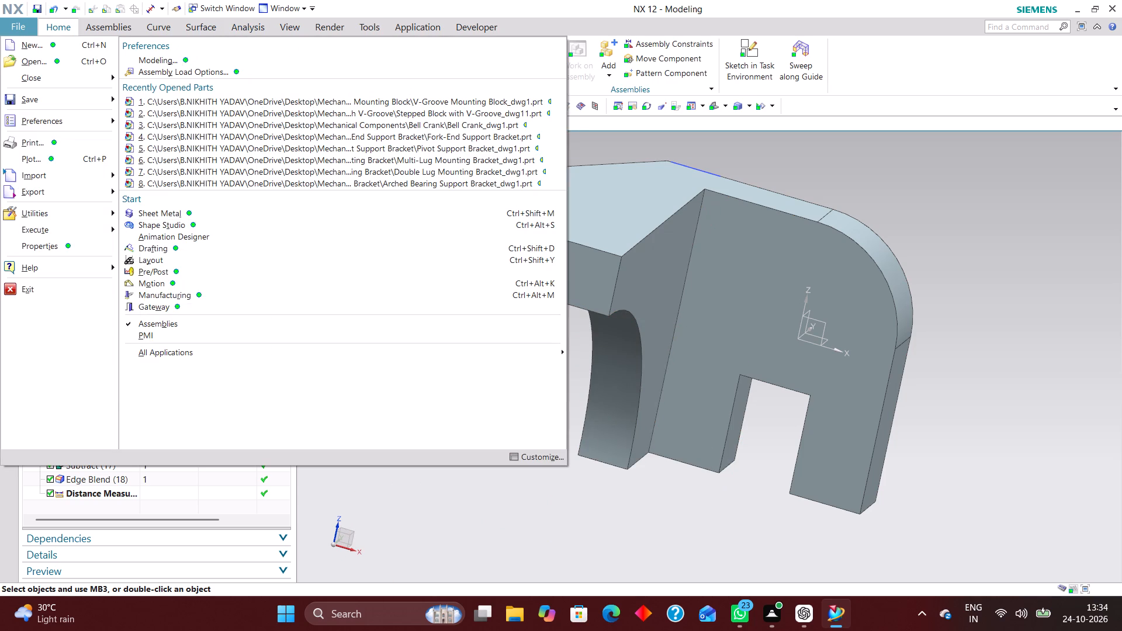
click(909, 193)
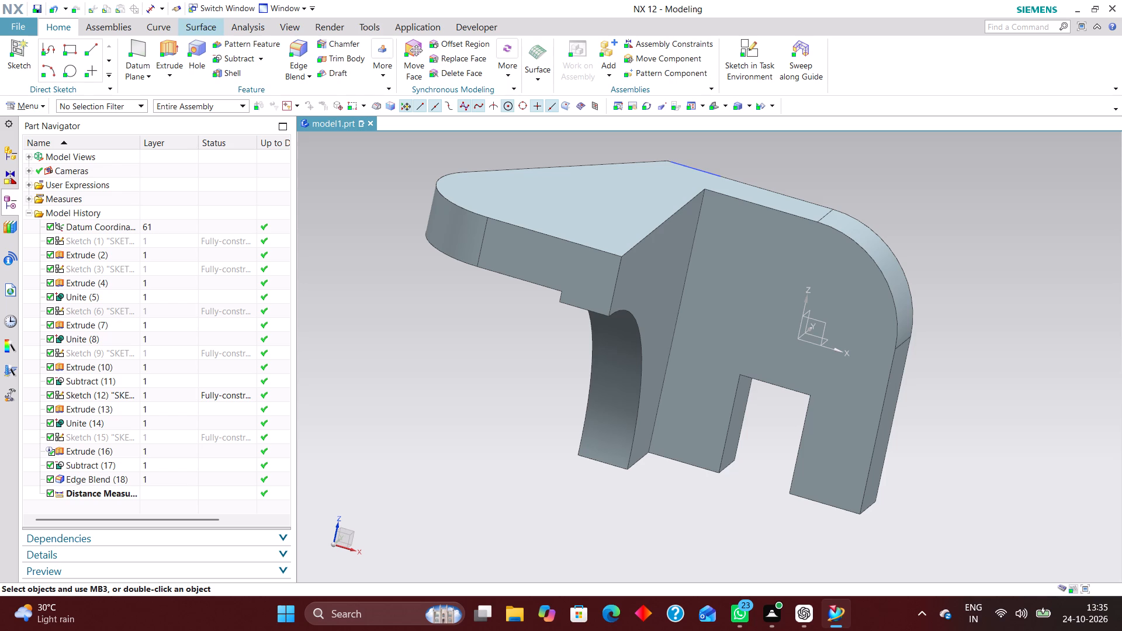
Measure the arched web's thickness between its two side faces.
click(240, 25)
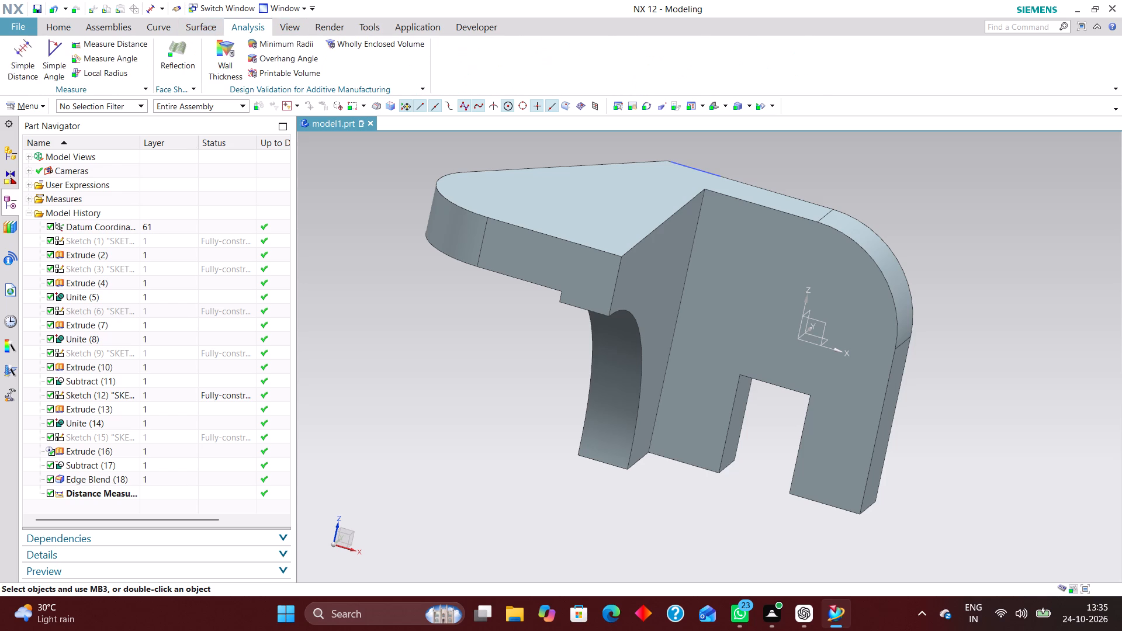
click(21, 56)
middle_drag(431, 348, 522, 357)
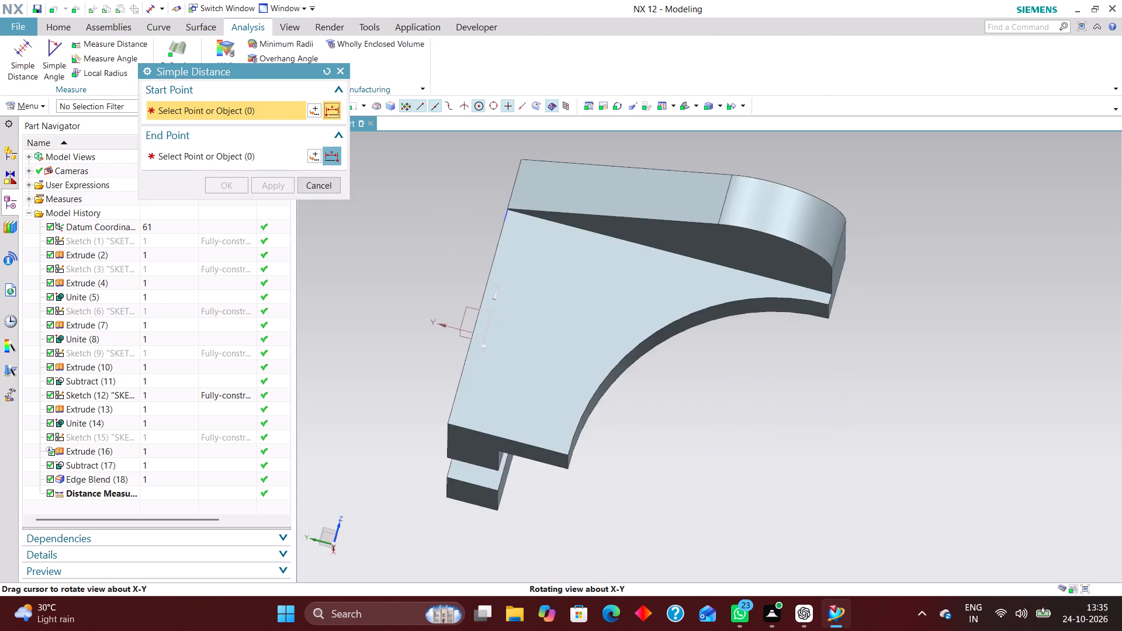
middle_drag(522, 357, 497, 364)
click(546, 337)
middle_drag(759, 369, 609, 370)
scroll(609, 369, up, 1)
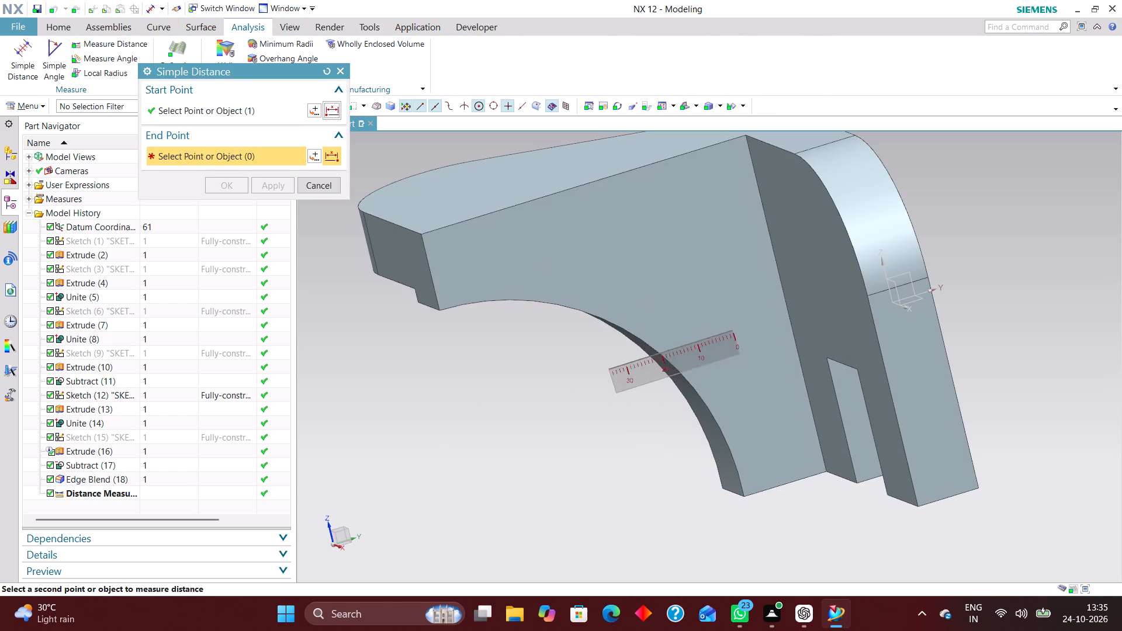
click(650, 289)
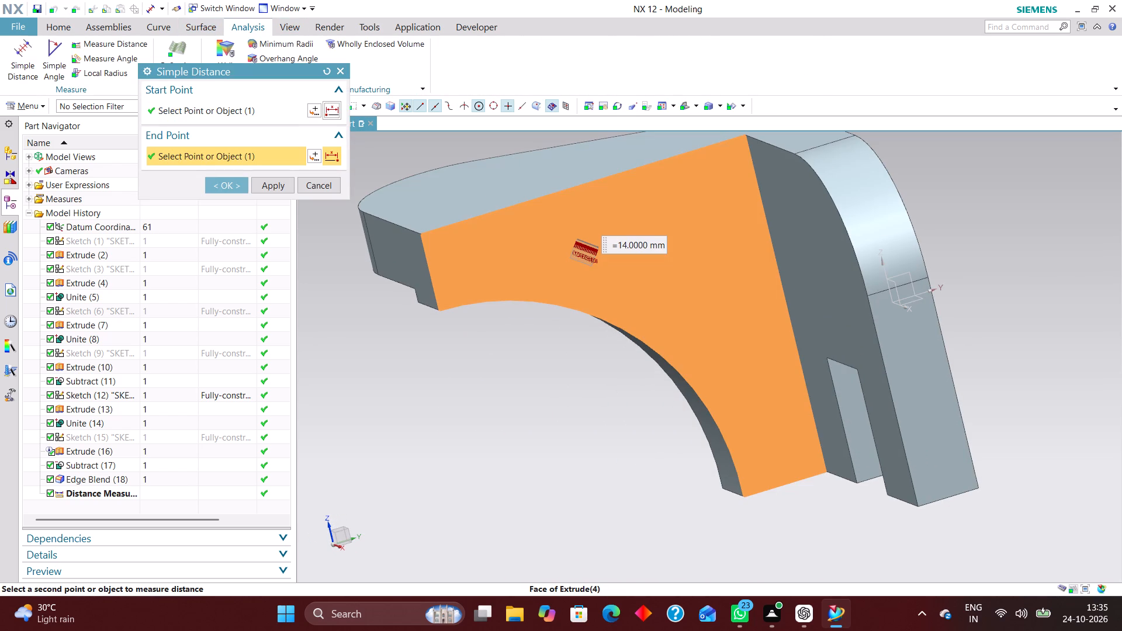
click(328, 186)
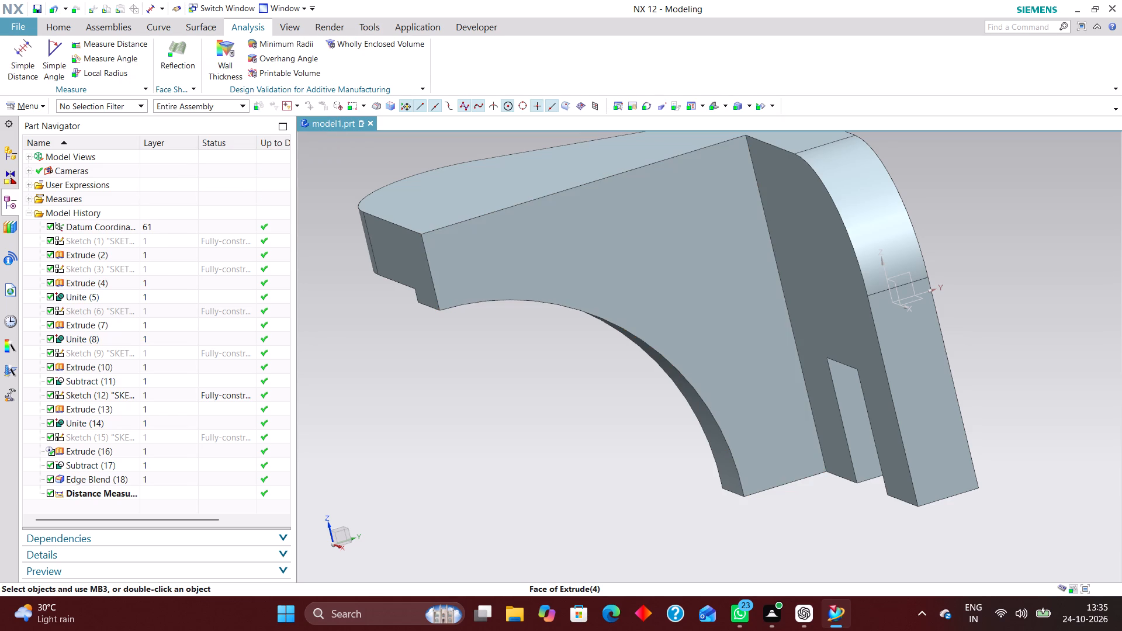
Measure the distance from the foot of the web's arch to the back plate's front face.
middle_drag(990, 370, 894, 403)
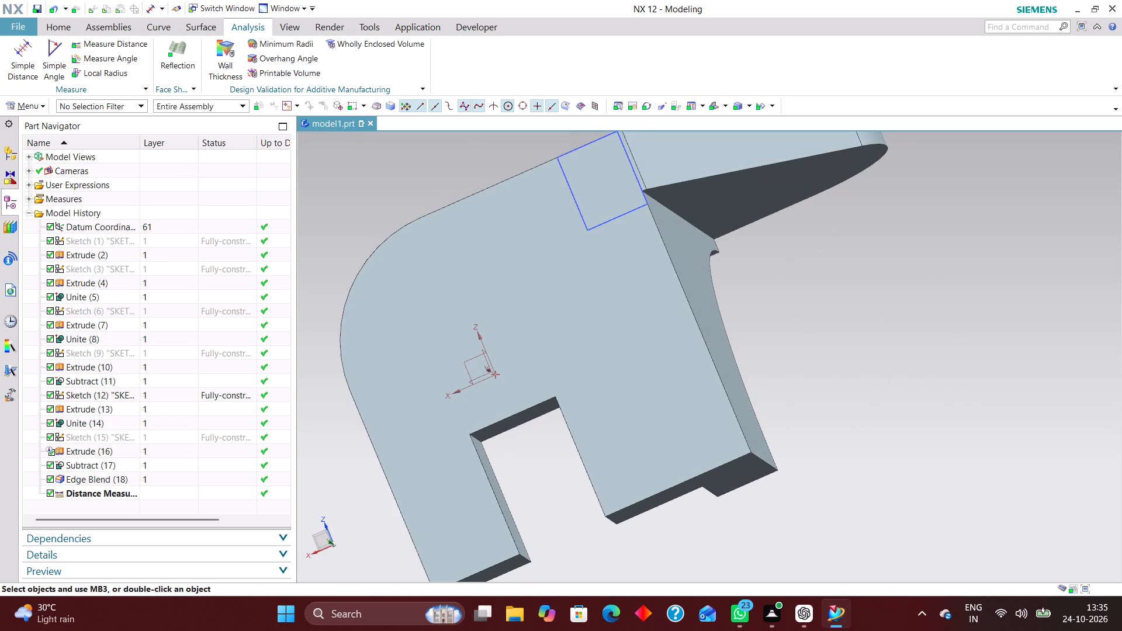
scroll(899, 391, down, 2)
middle_drag(766, 426, 892, 405)
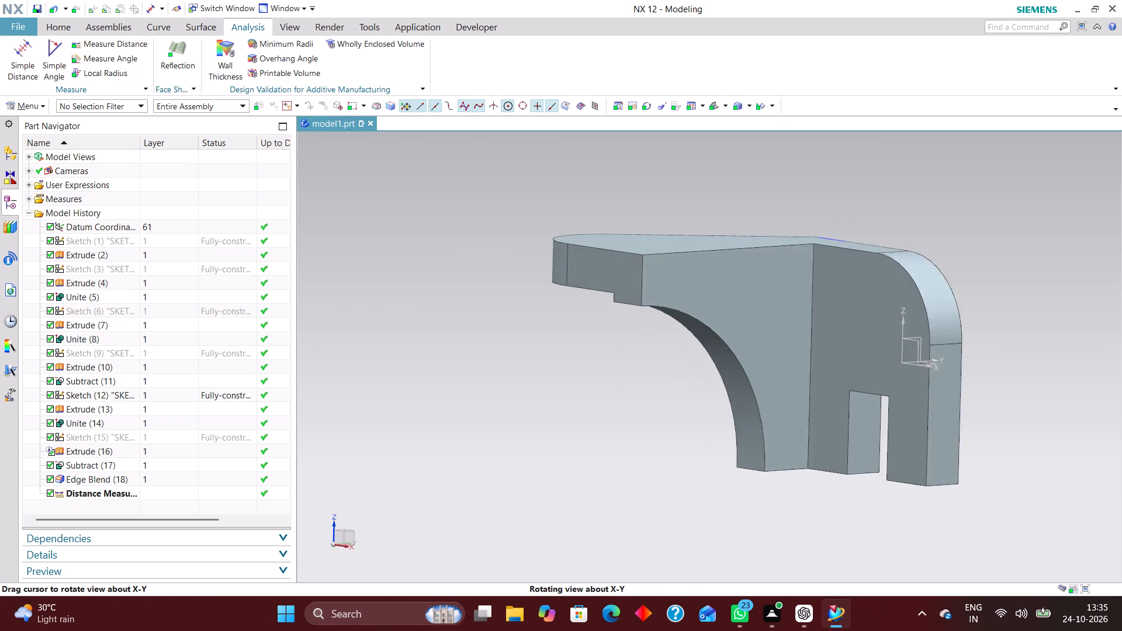
middle_drag(892, 405, 894, 405)
click(27, 47)
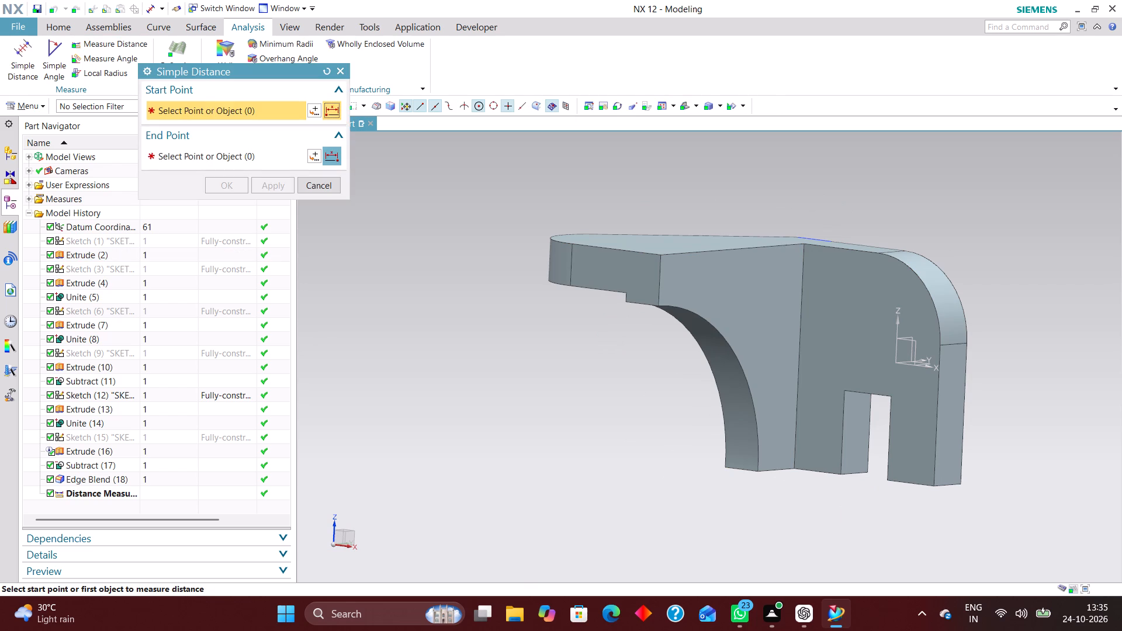
scroll(724, 480, up, 1)
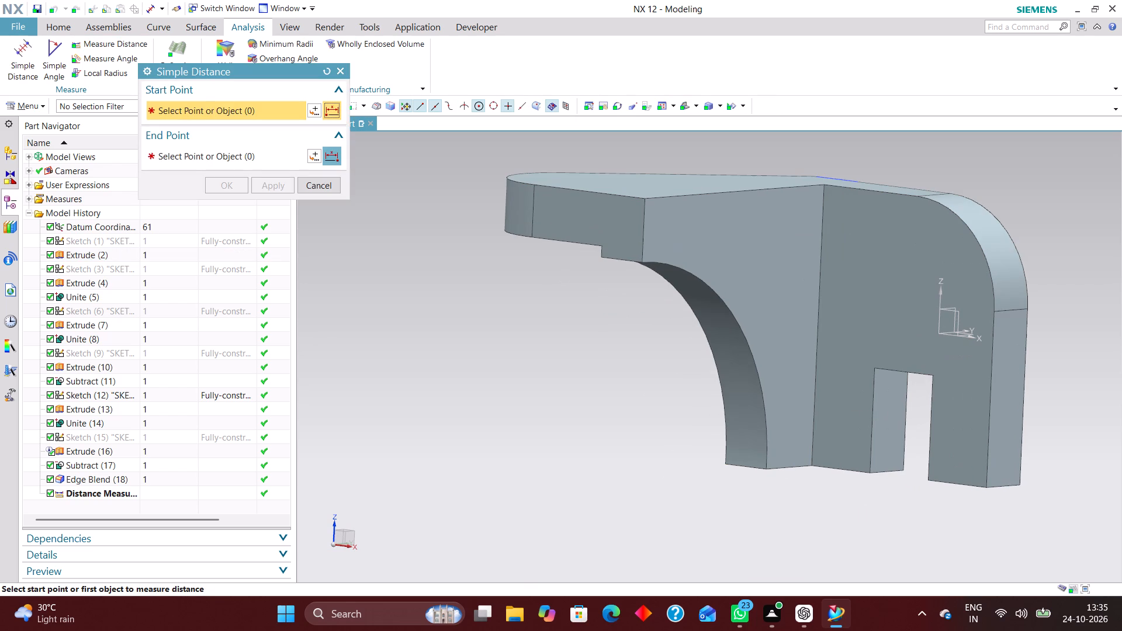
click(747, 448)
click(830, 434)
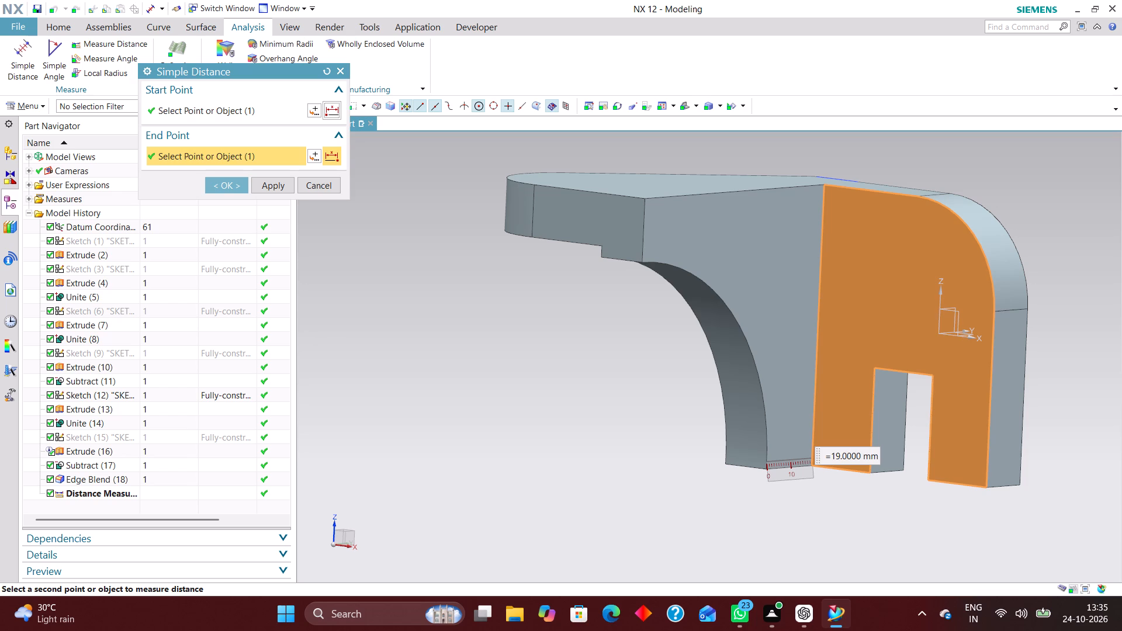
middle_drag(872, 507, 857, 514)
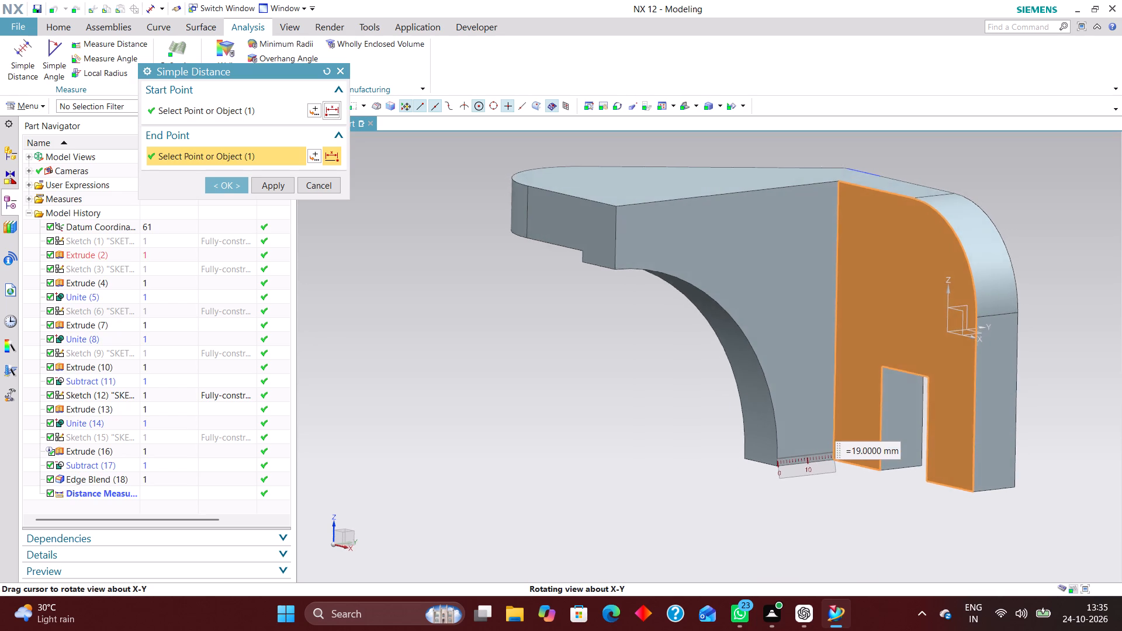
middle_drag(857, 514, 849, 519)
scroll(848, 473, up, 2)
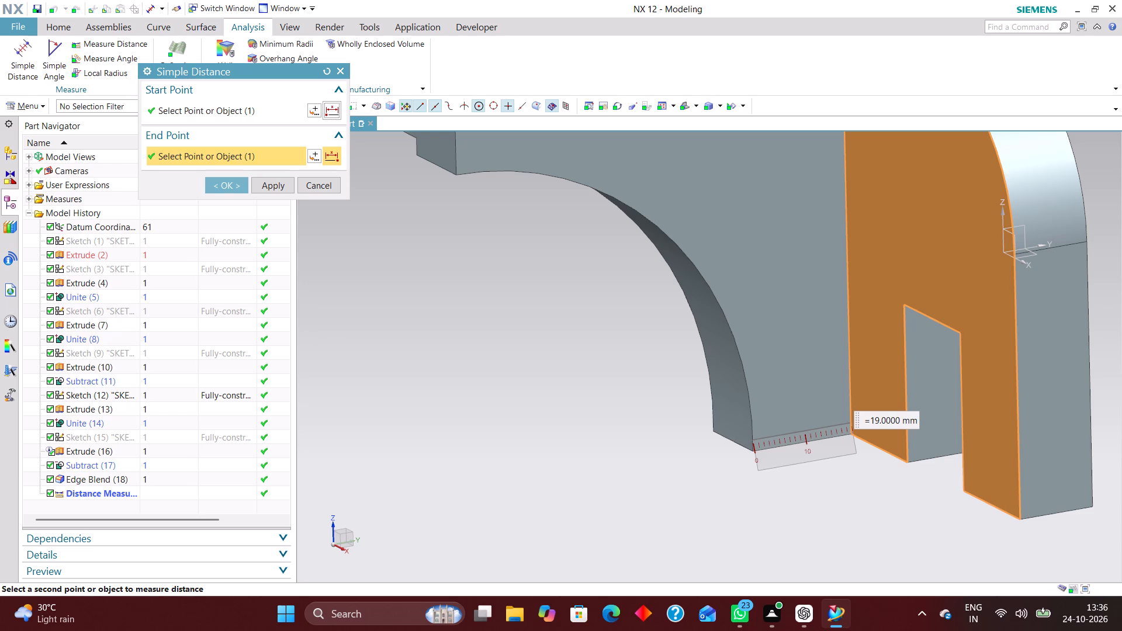
click(327, 71)
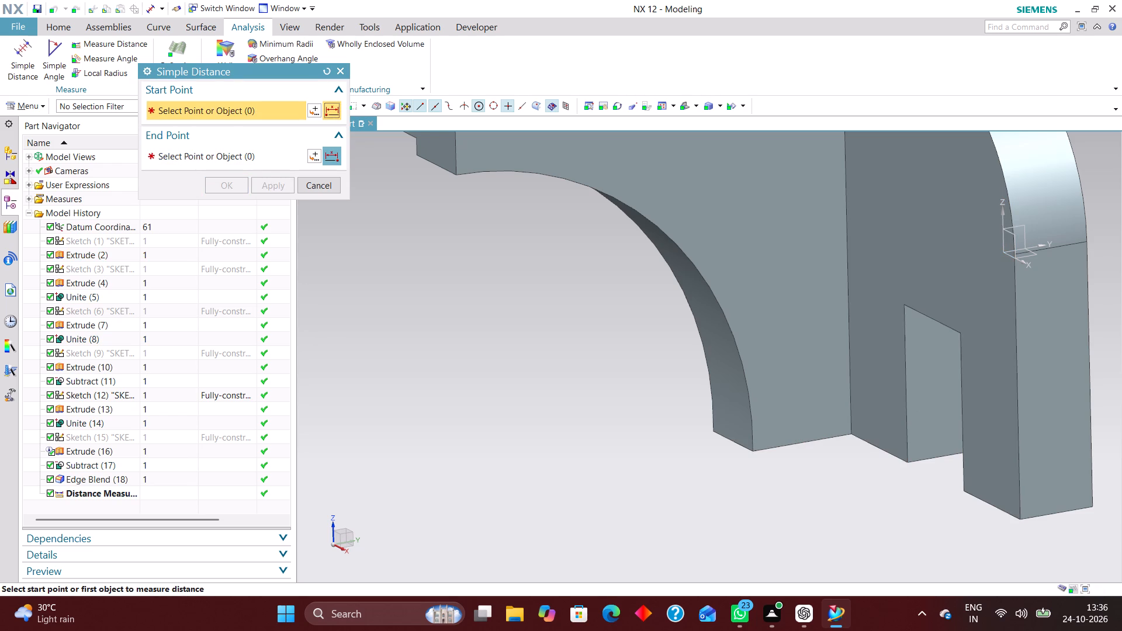
Measure the width of the back plate's outer leg, from its outer side face to the notch's nearest side face.
middle_drag(927, 510, 955, 519)
click(1090, 445)
middle_drag(936, 490, 988, 494)
click(783, 377)
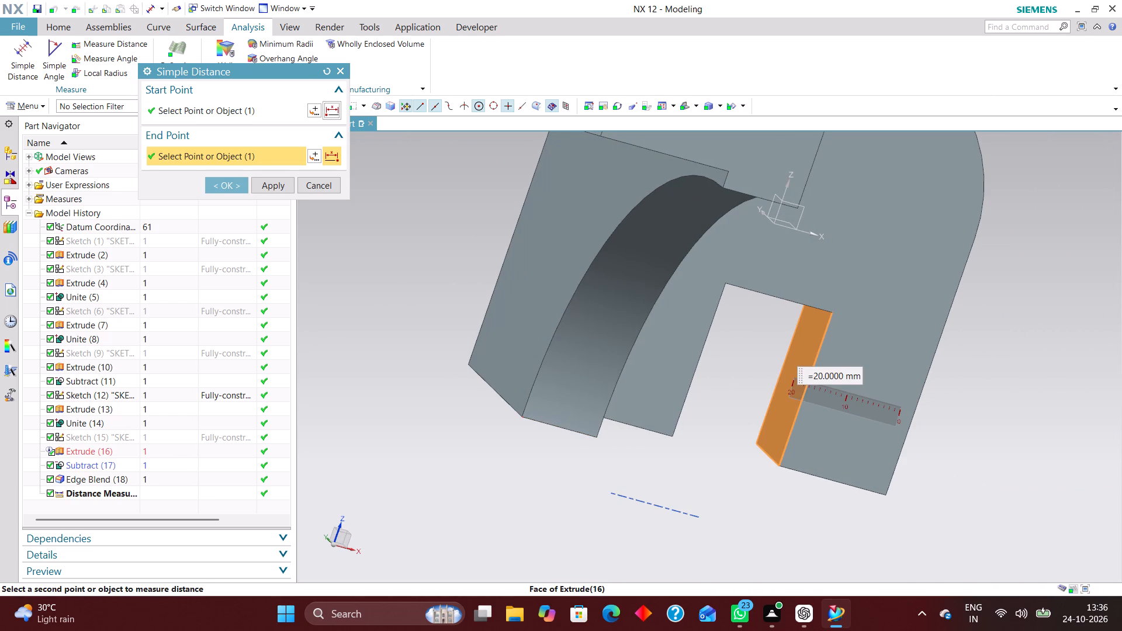
click(328, 68)
Measure the distance from the notch's side face nearest the web to the arched web's adjacent side face.
middle_drag(738, 396, 712, 389)
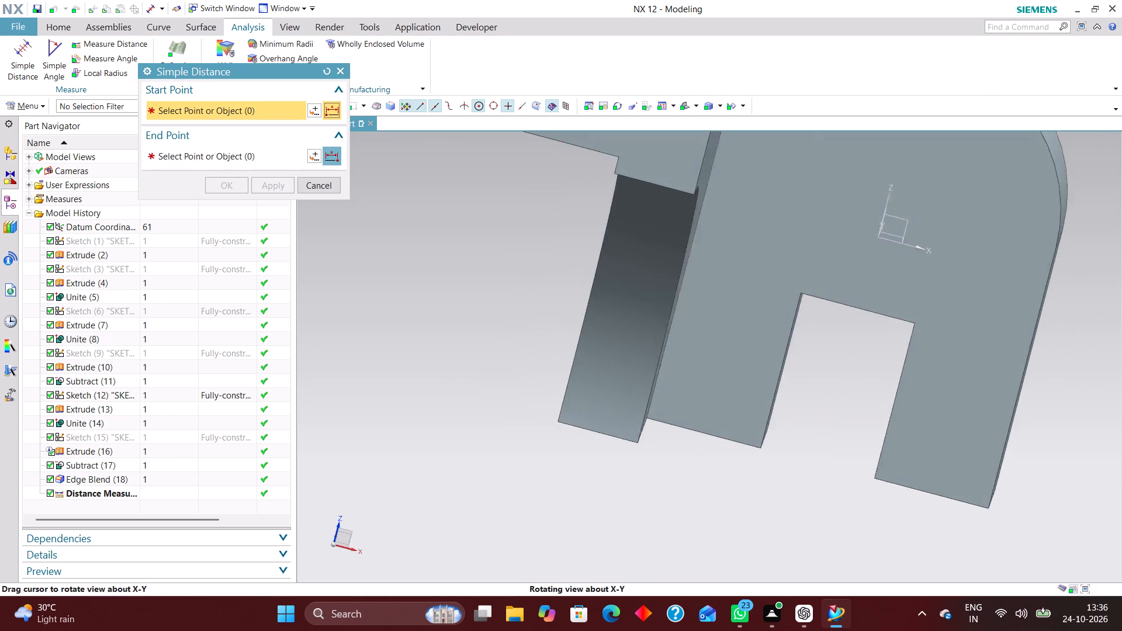
middle_drag(712, 389, 674, 389)
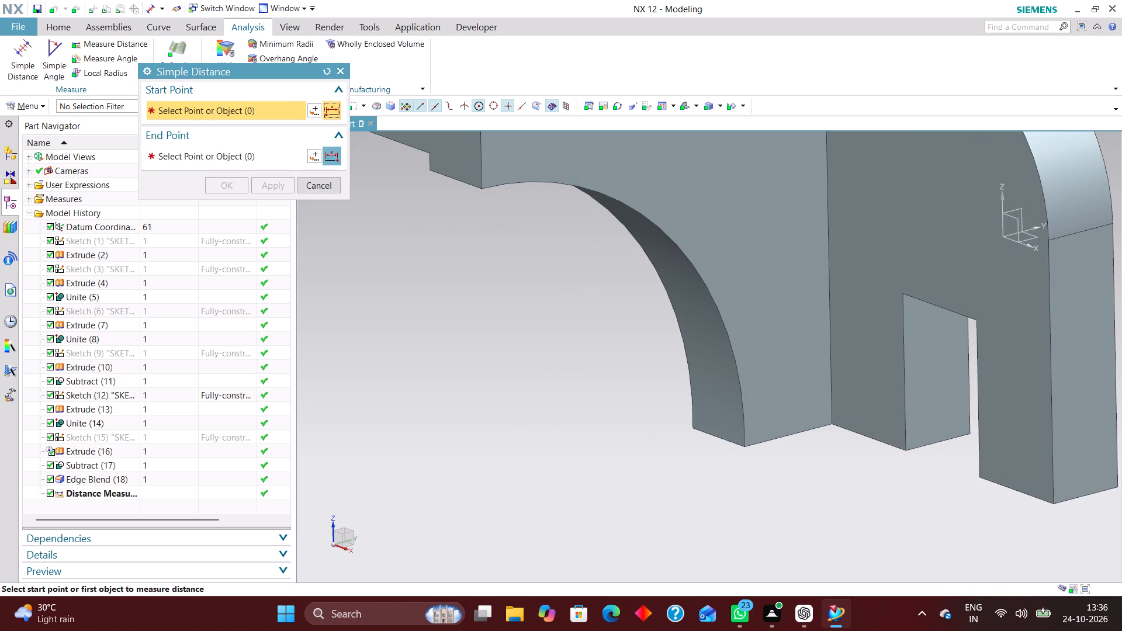
click(922, 401)
middle_drag(890, 463, 930, 466)
scroll(733, 410, up, 1)
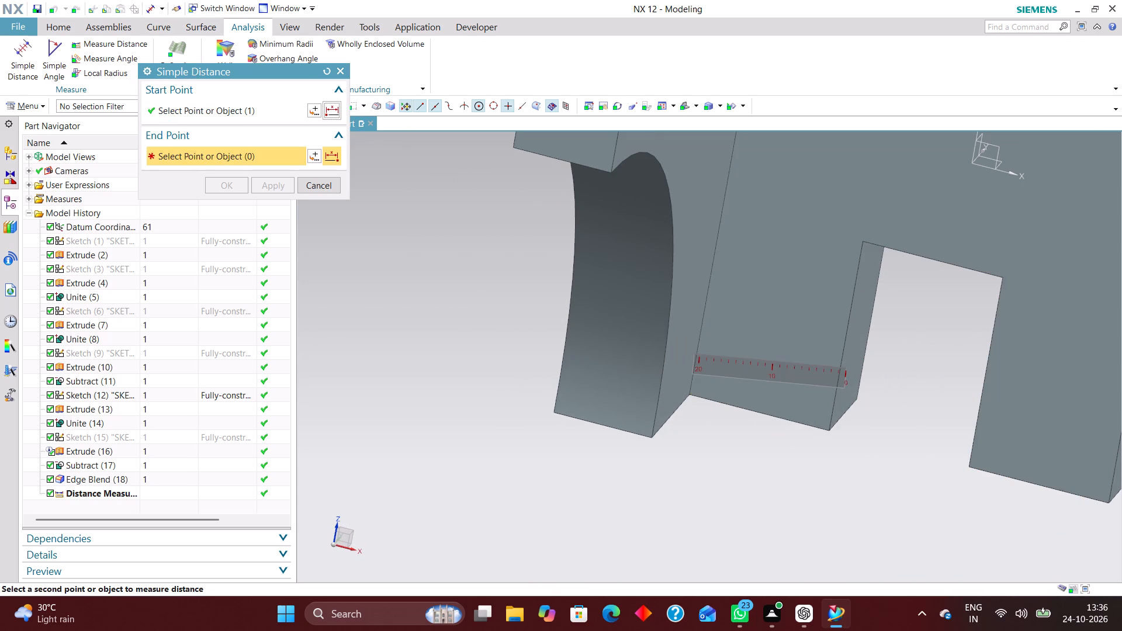
click(679, 335)
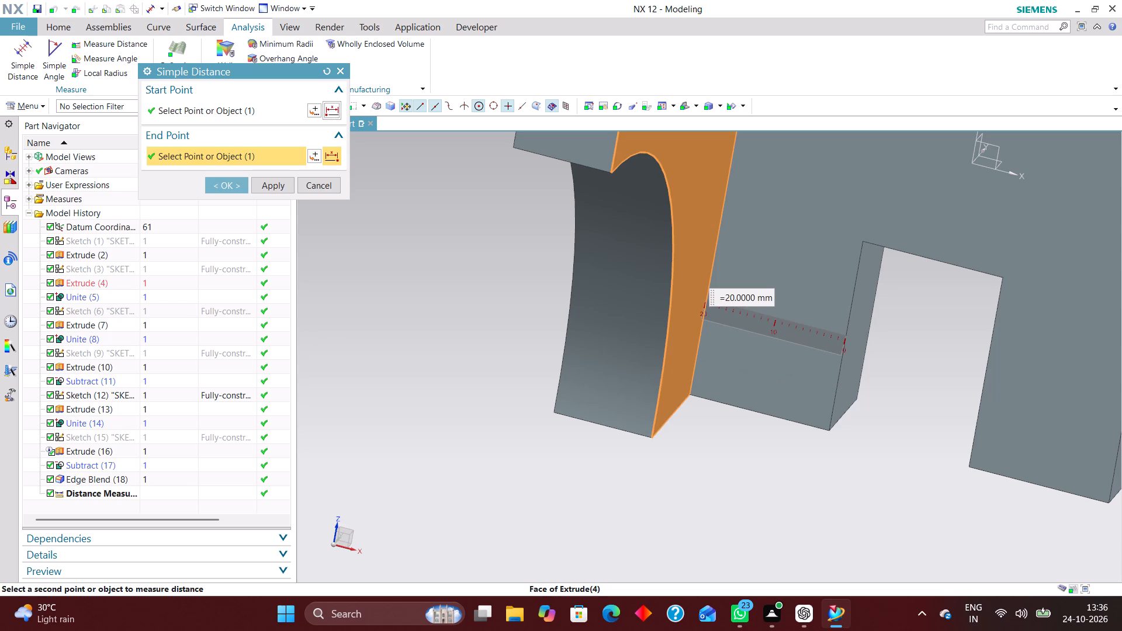
click(323, 69)
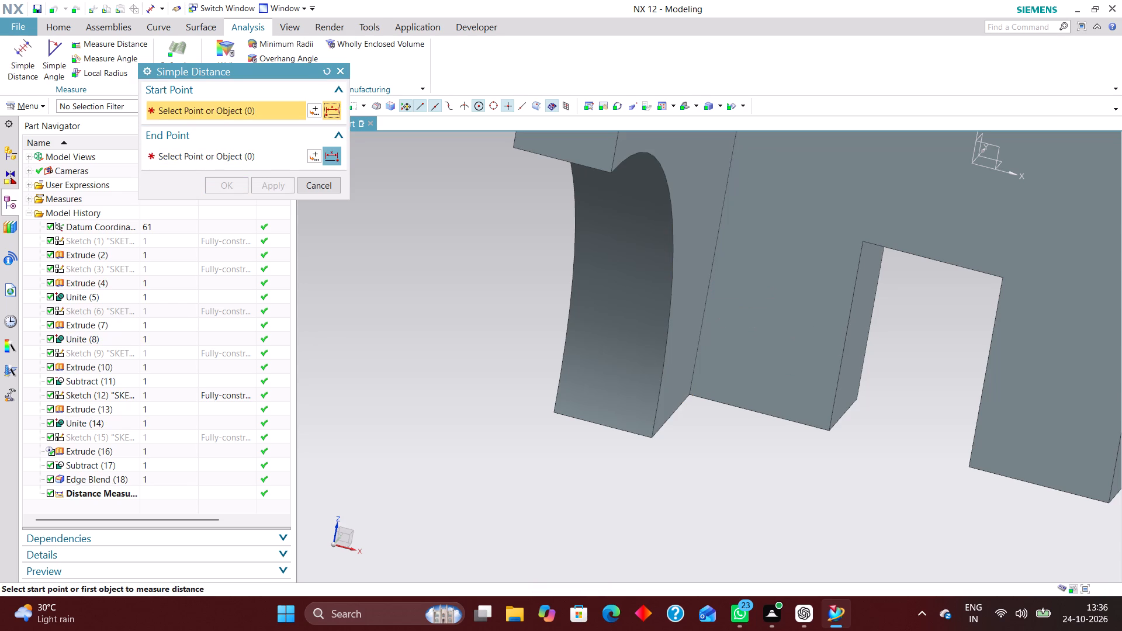
scroll(761, 434, down, 4)
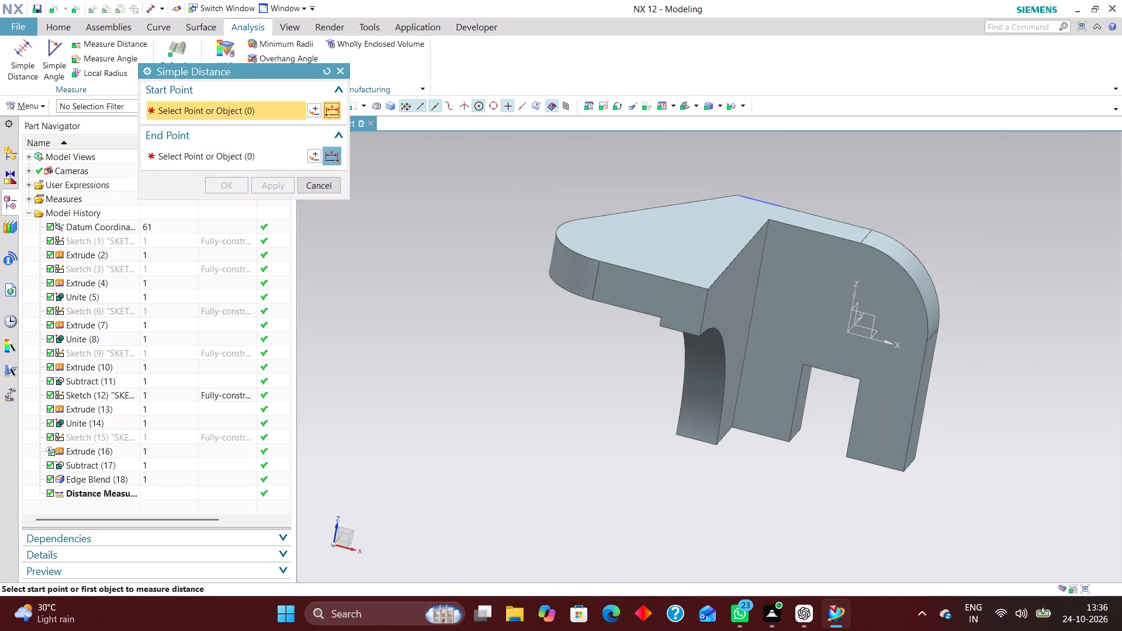
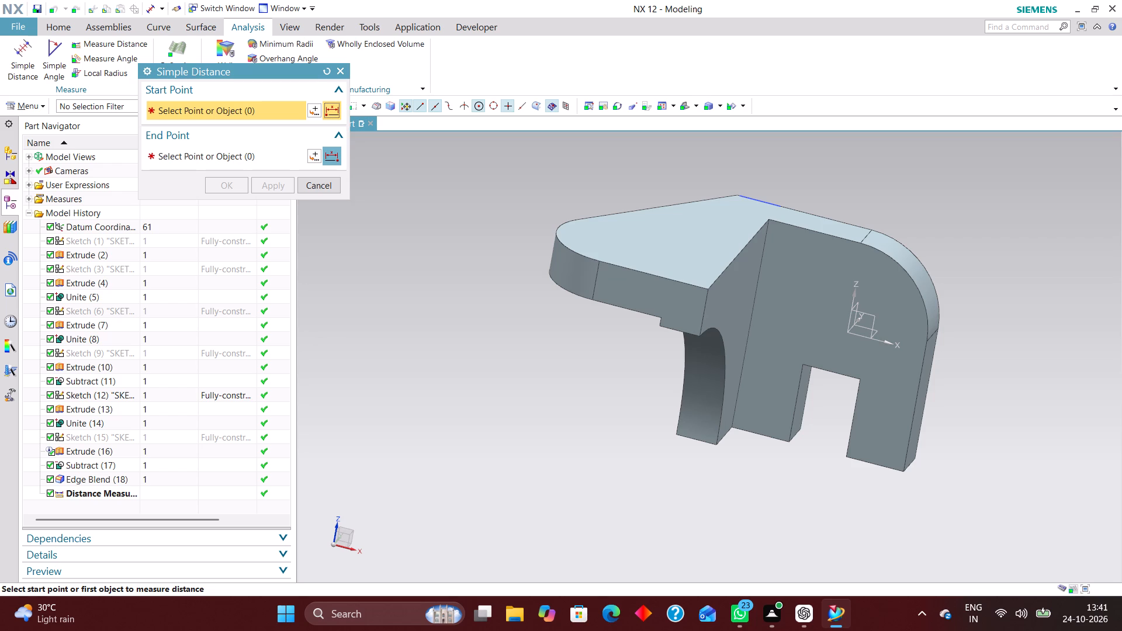
Check the radius setting of the edge blend on the back plate's rounded top corner.
click(325, 188)
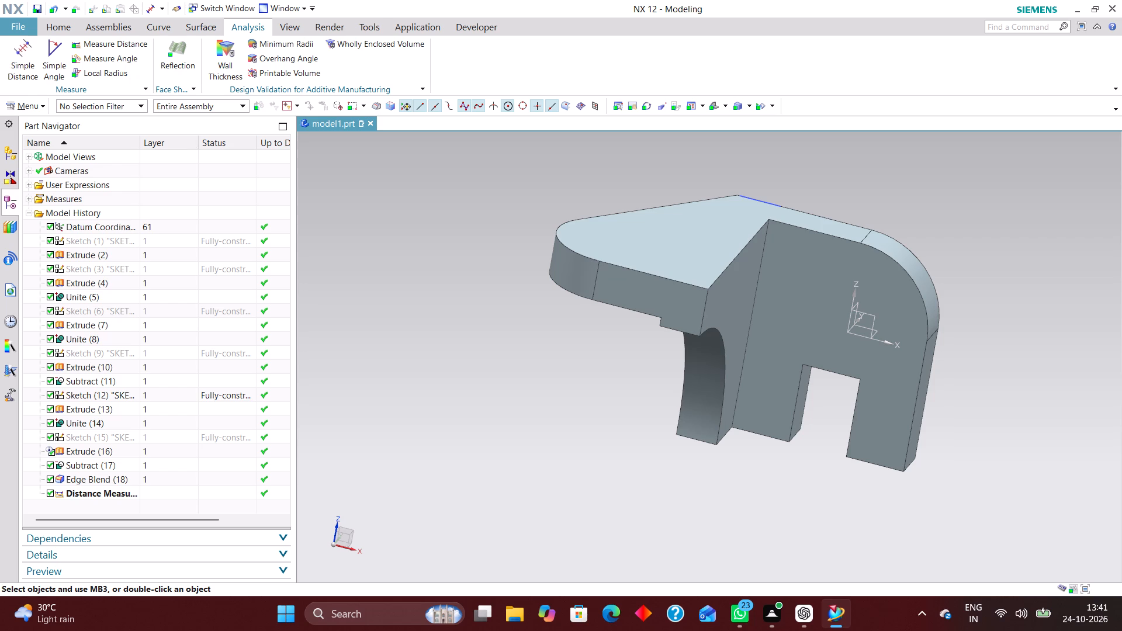
click(921, 274)
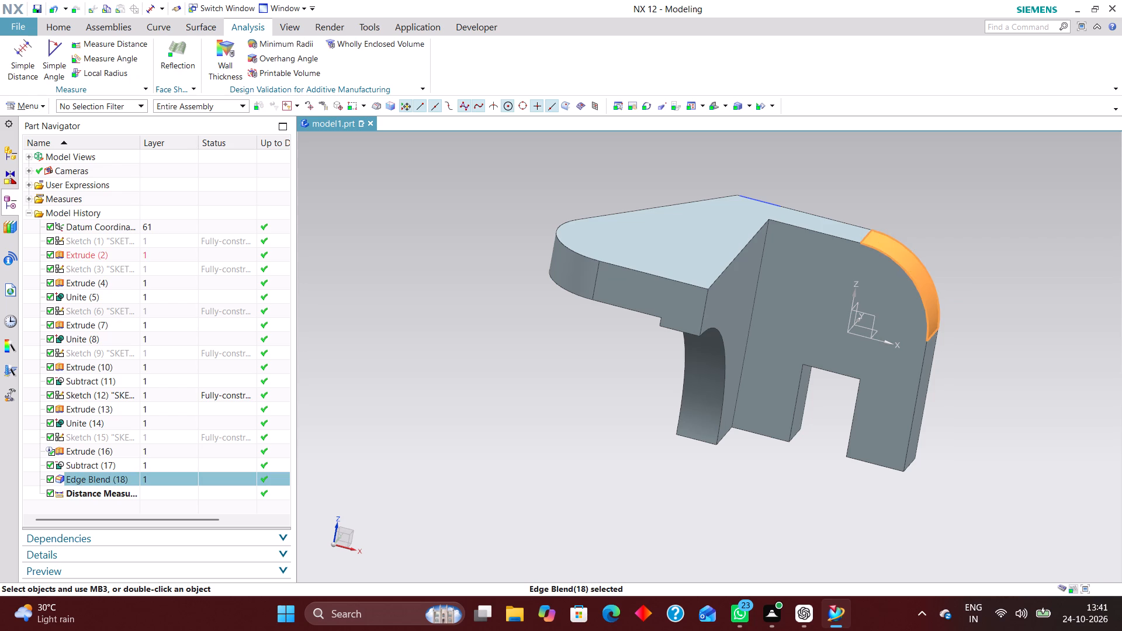
double_click(931, 298)
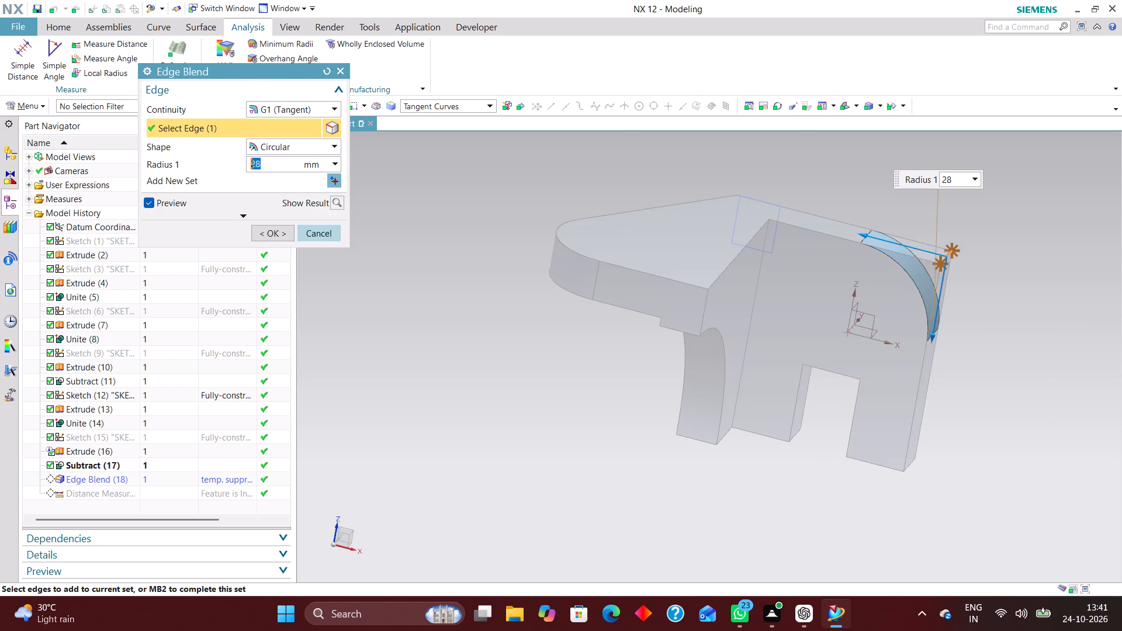
click(333, 240)
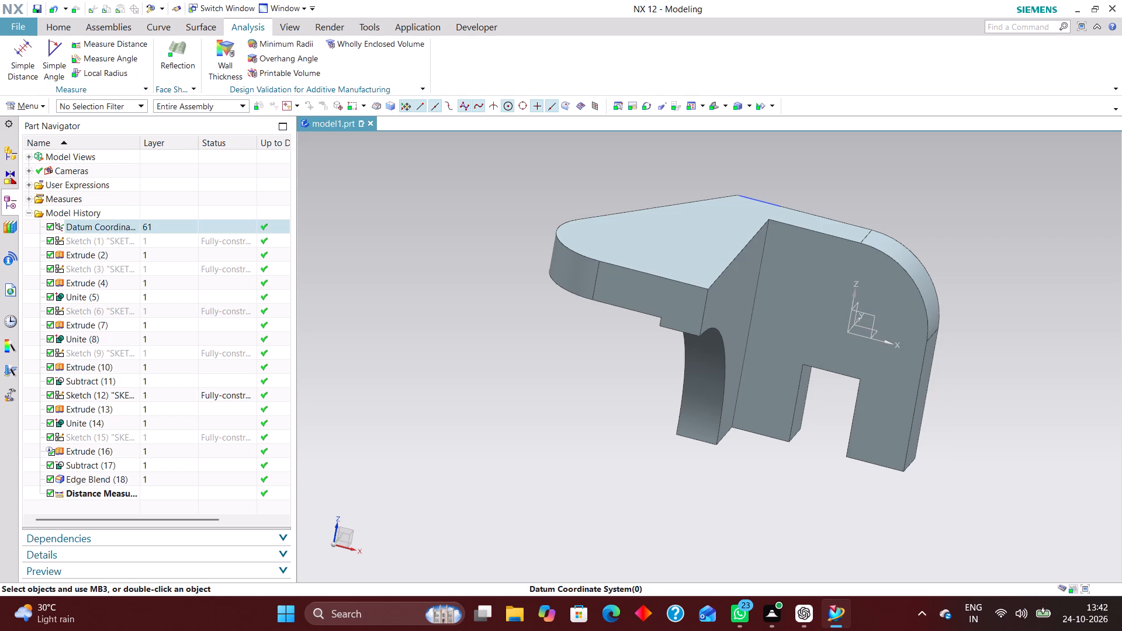
Add a simple 20 mm through-body hole to the top flange, centred on its rounded end and normal to the face.
click(51, 22)
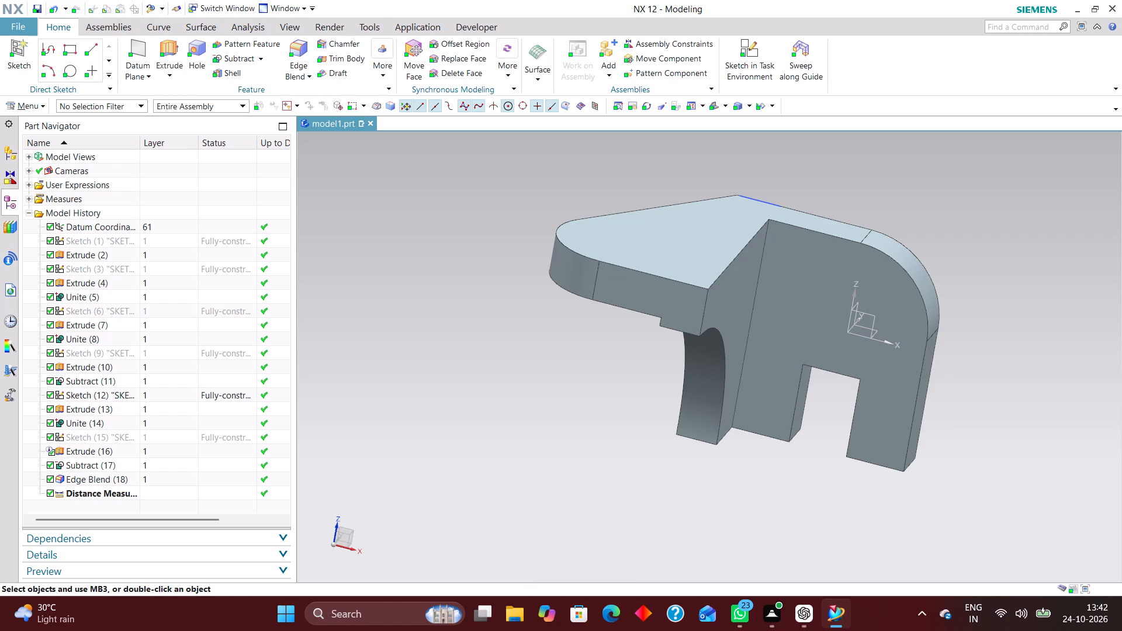
click(200, 53)
scroll(557, 218, up, 2)
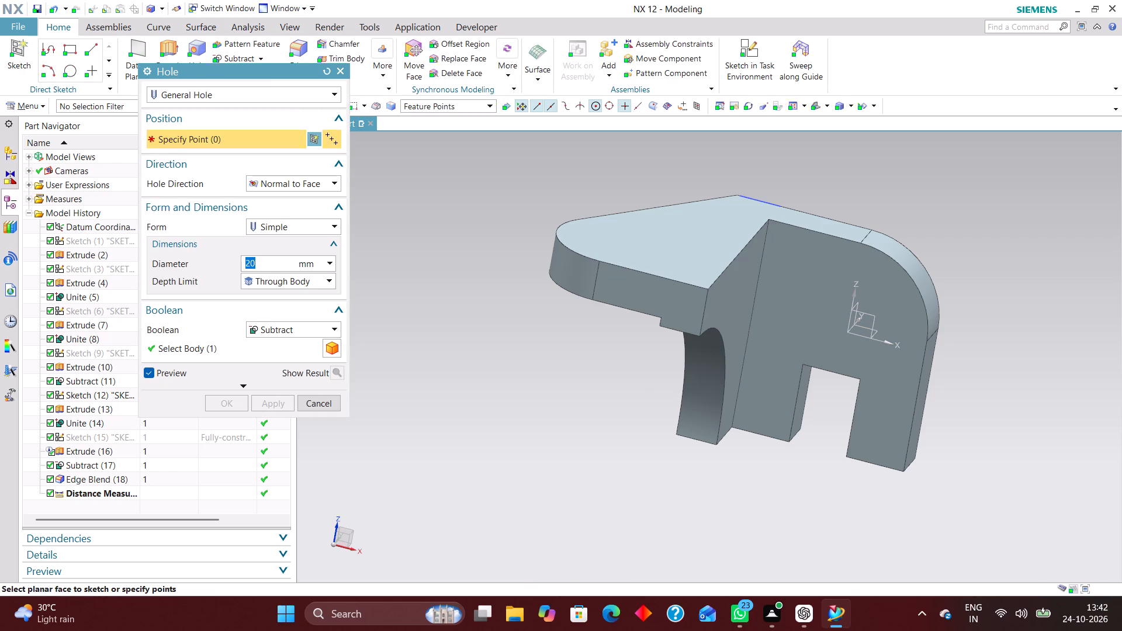
scroll(557, 218, up, 1)
click(559, 265)
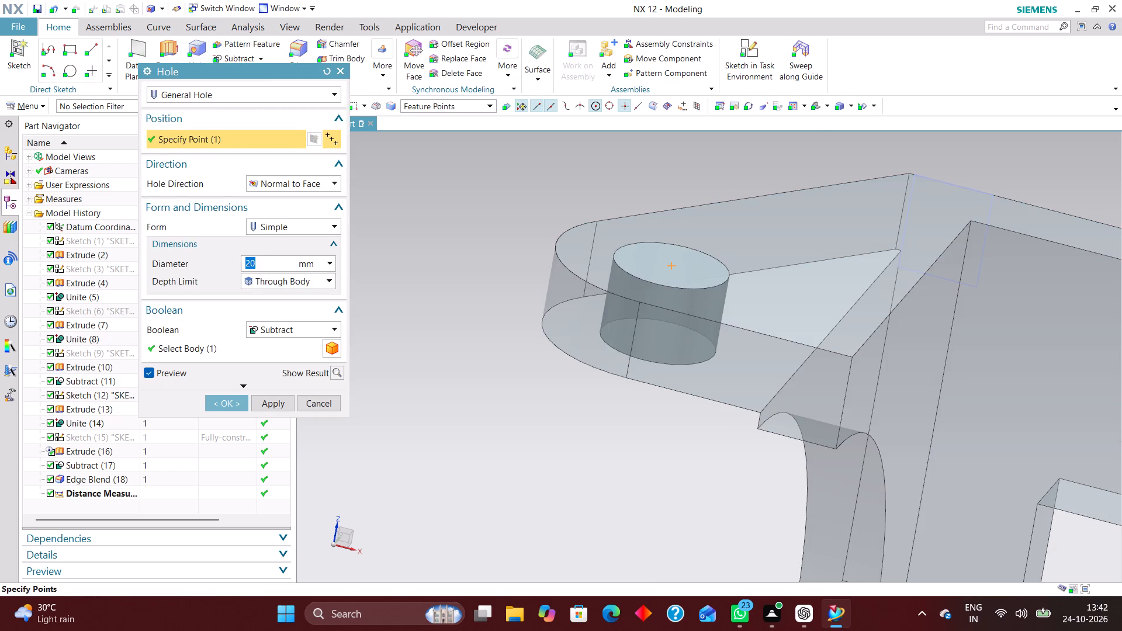
click(234, 398)
Measure the distance from the flange's top face to the curved underside of the web's arch.
scroll(423, 296, down, 3)
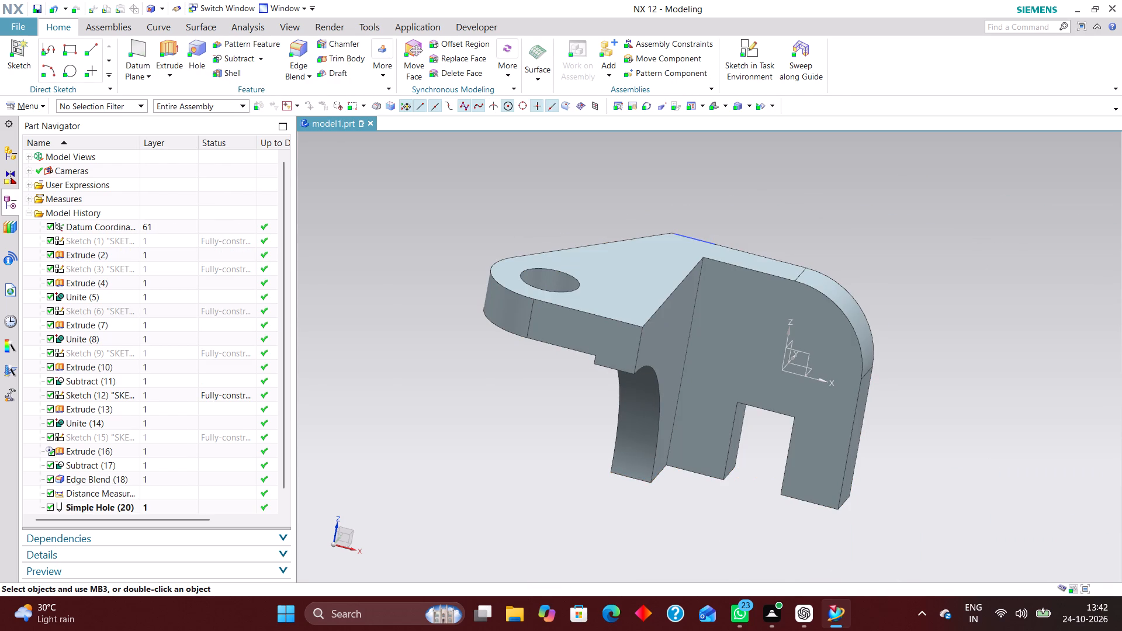
middle_drag(575, 441, 539, 438)
scroll(540, 438, up, 1)
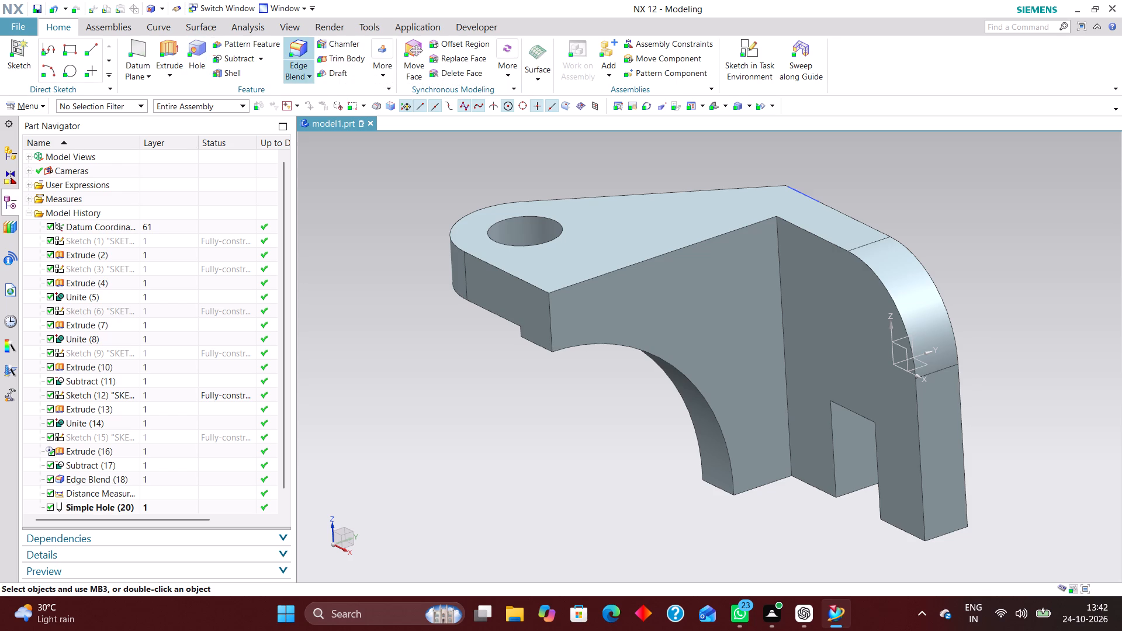
click(256, 27)
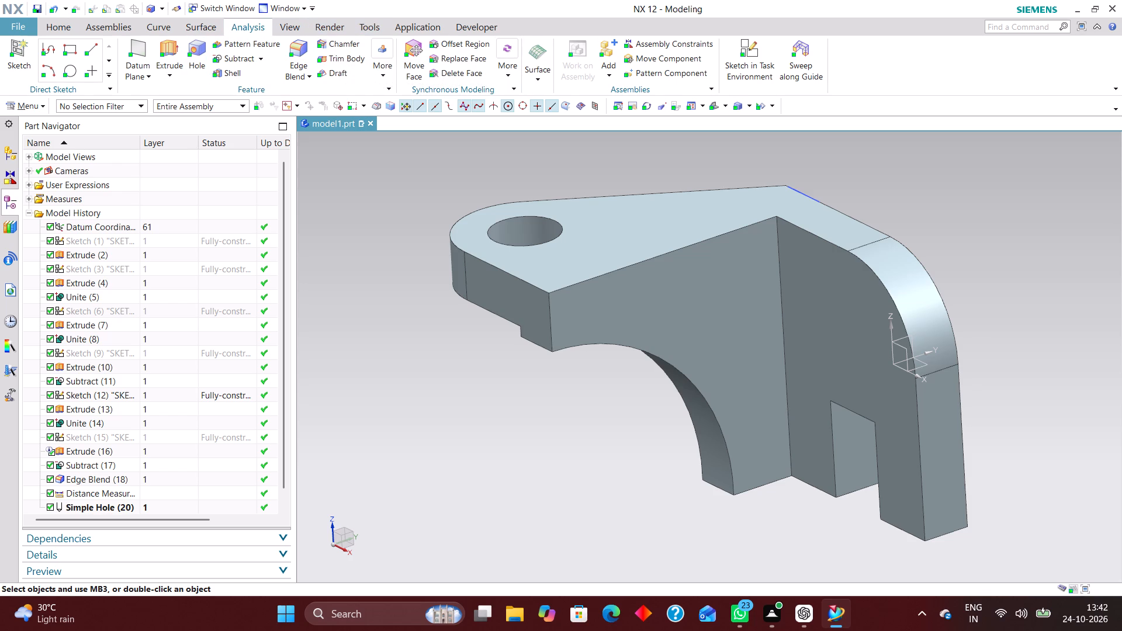
click(29, 54)
click(552, 261)
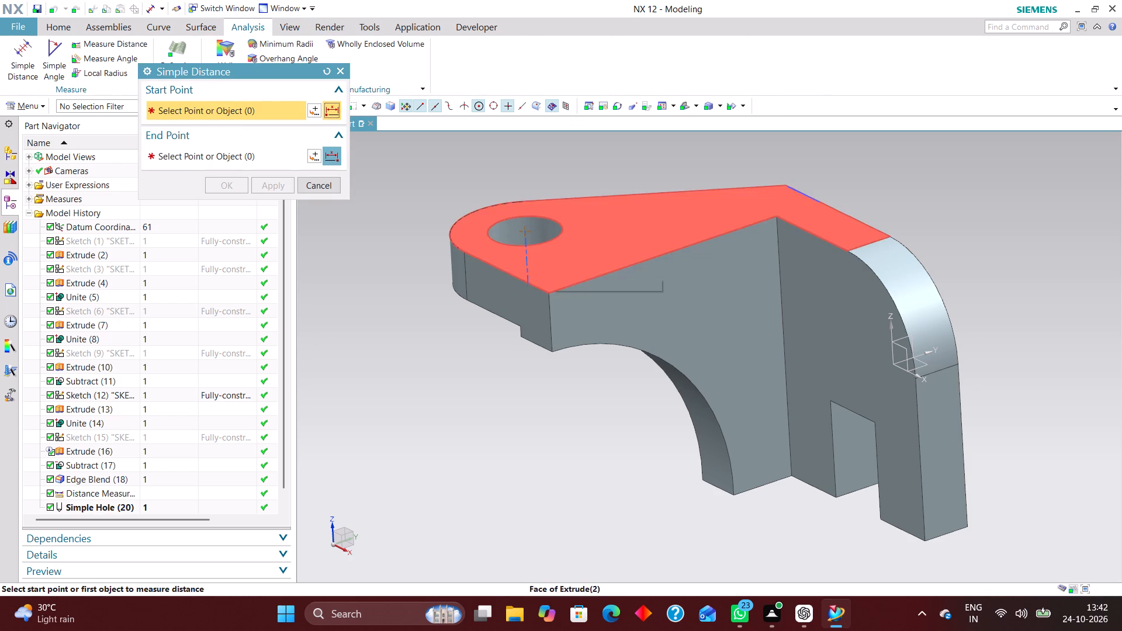
middle_drag(557, 389, 556, 333)
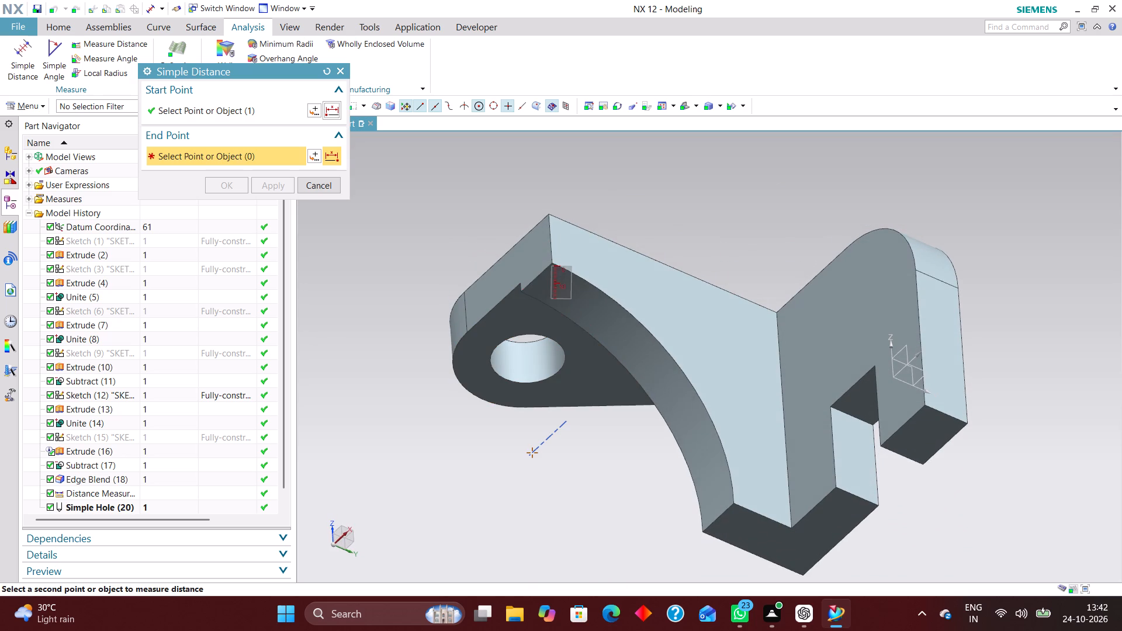
click(539, 282)
middle_drag(604, 204, 611, 235)
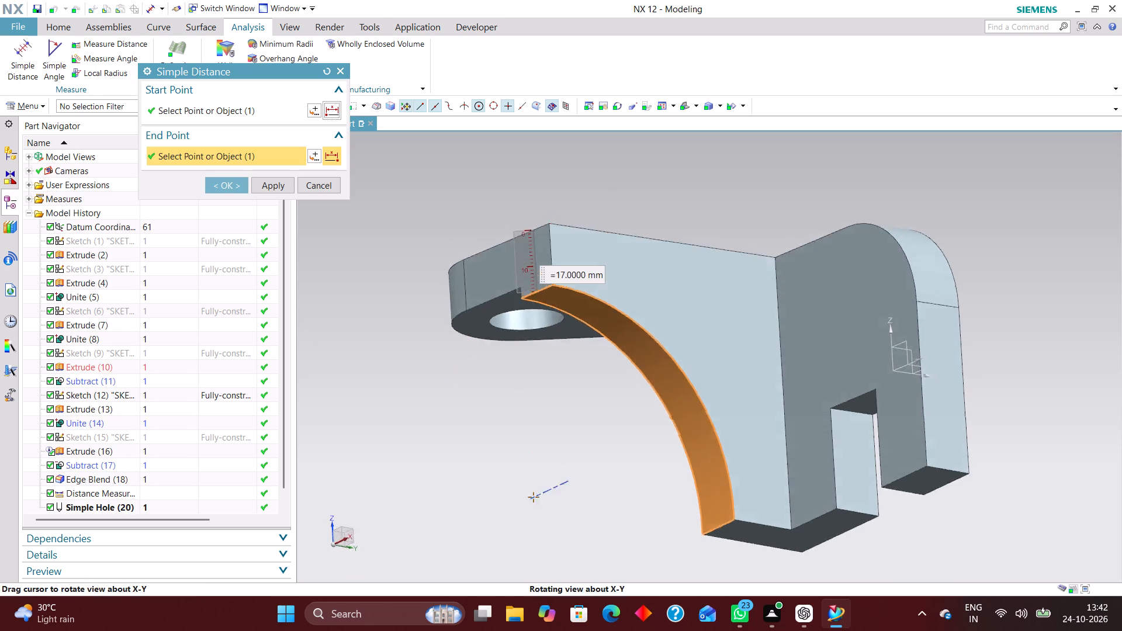
middle_drag(611, 235, 612, 271)
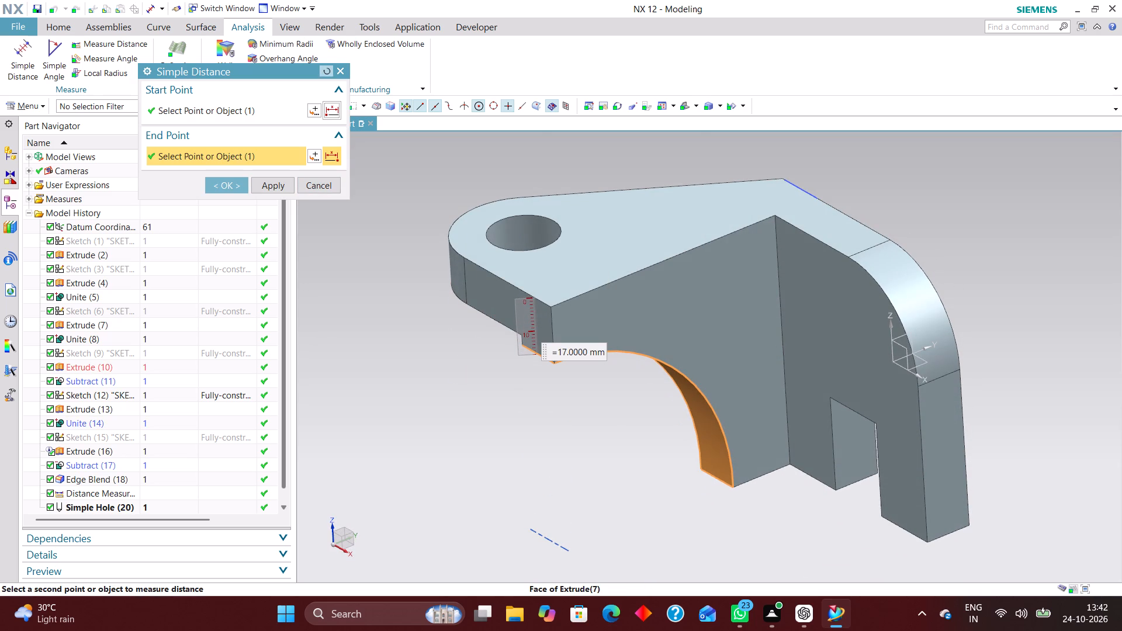
Measure the top flange's thickness between its top face and the underside around the hole.
click(323, 71)
click(503, 262)
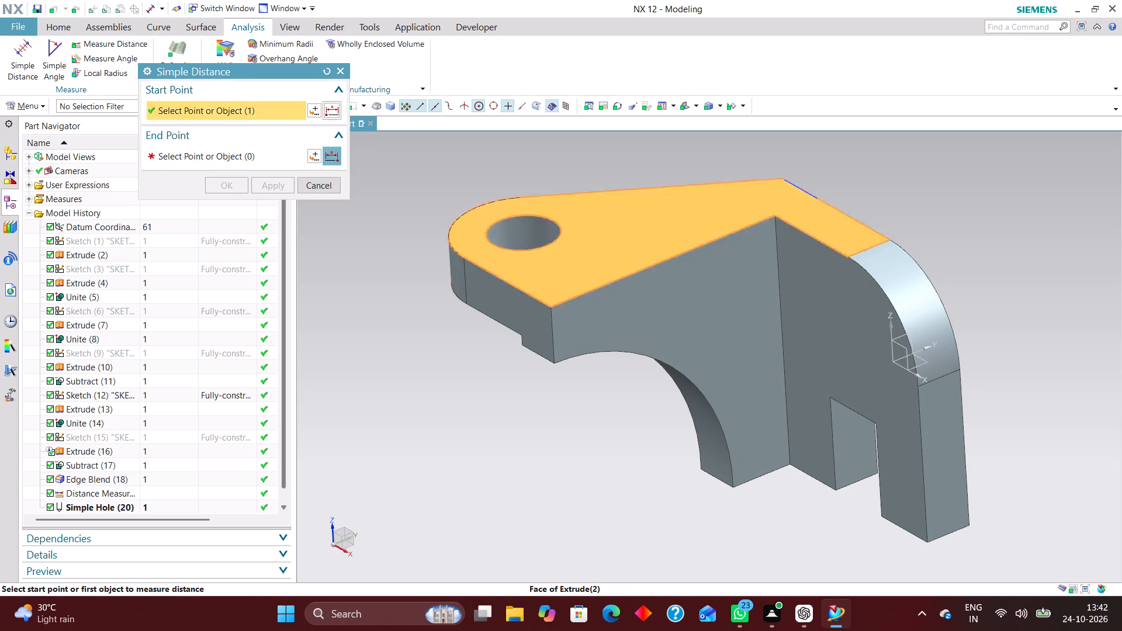
middle_drag(460, 331, 508, 254)
click(536, 255)
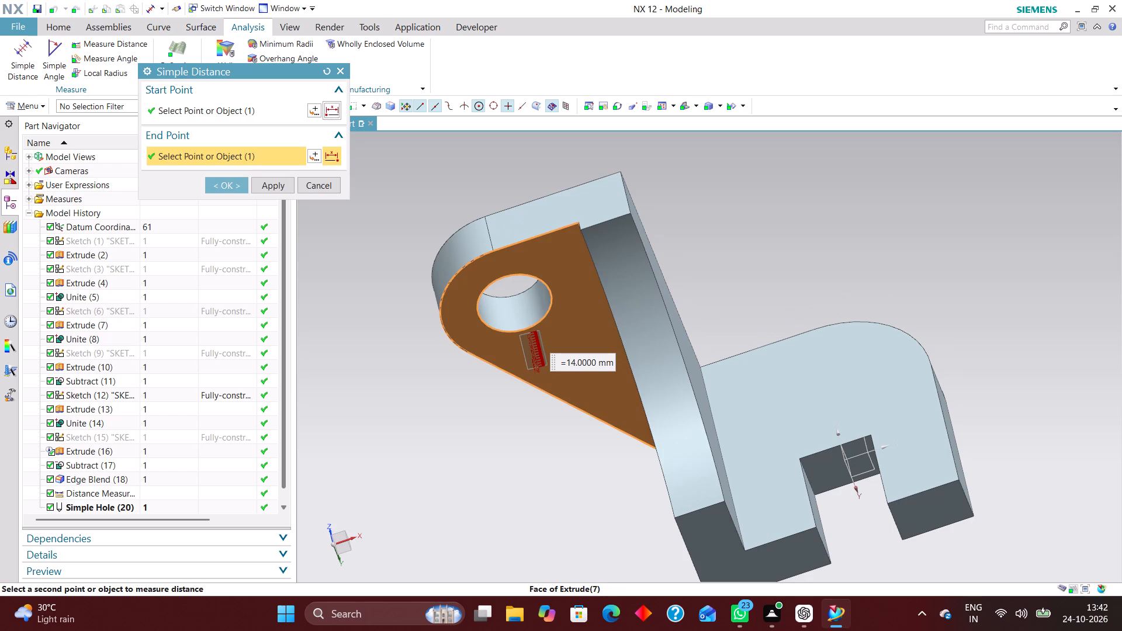
click(319, 182)
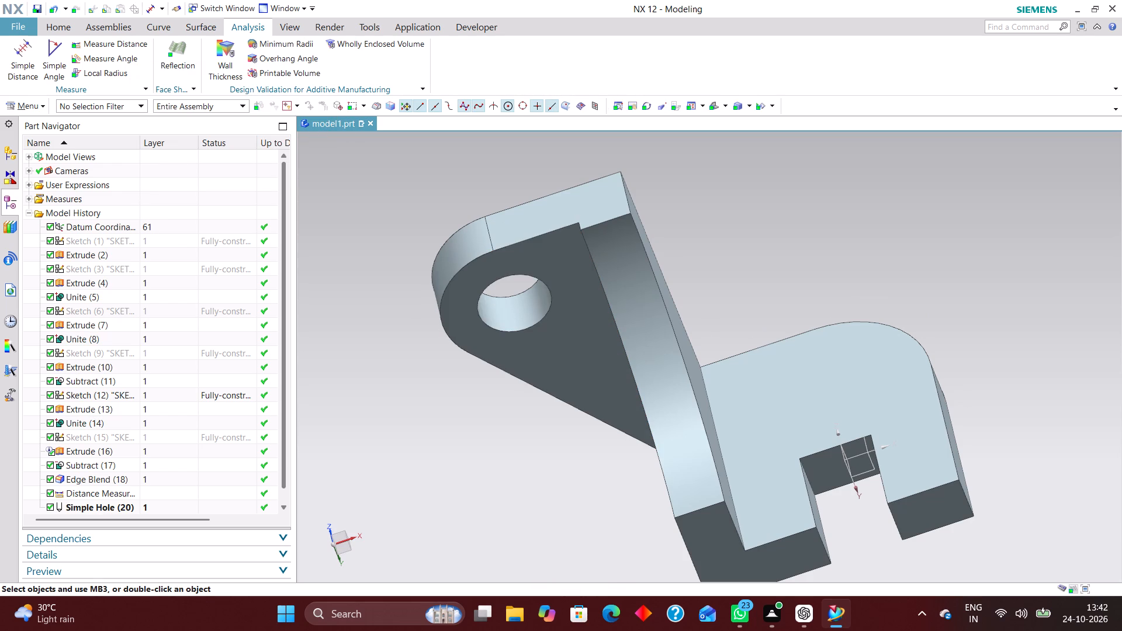
Measure the arched web's thickness between its two opposite side faces.
middle_drag(733, 203, 746, 272)
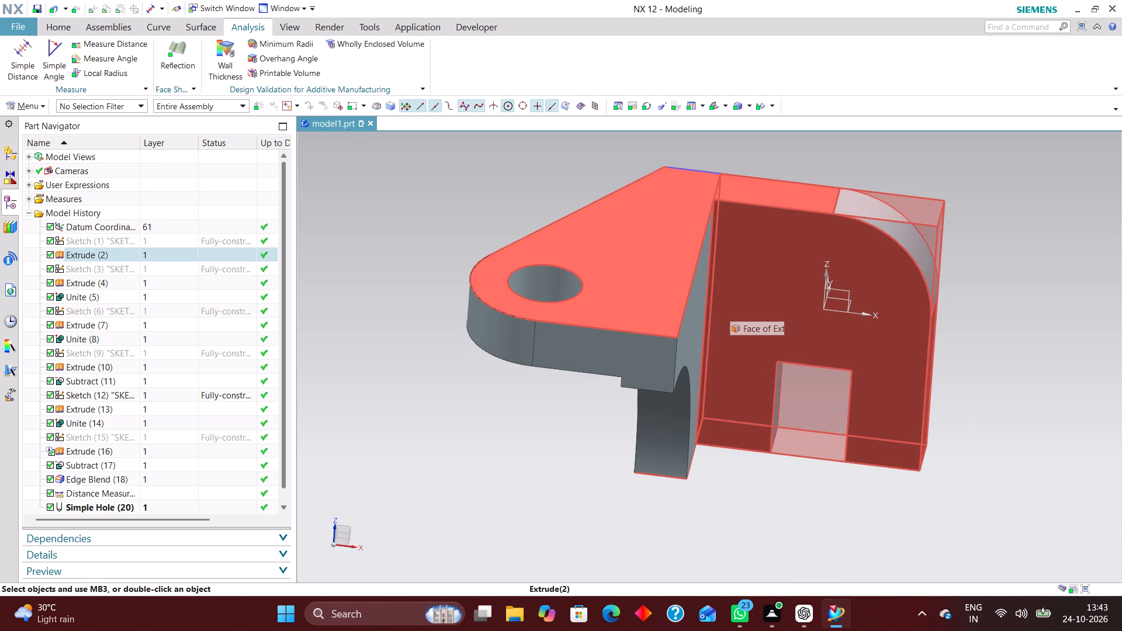
key(End)
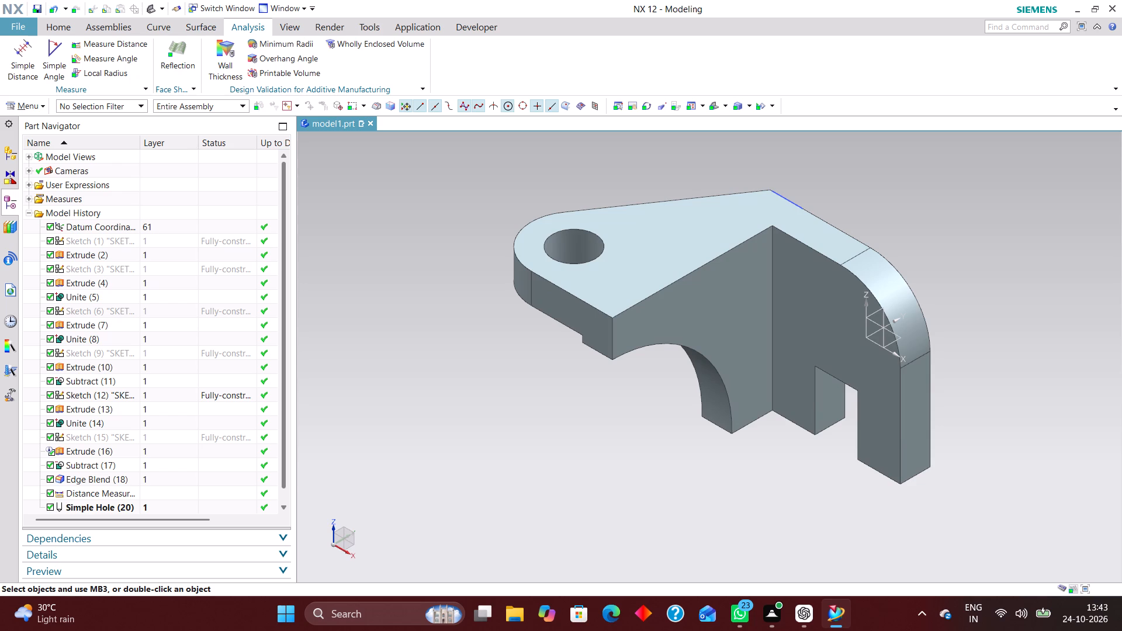
click(26, 54)
click(740, 365)
middle_drag(715, 436, 716, 436)
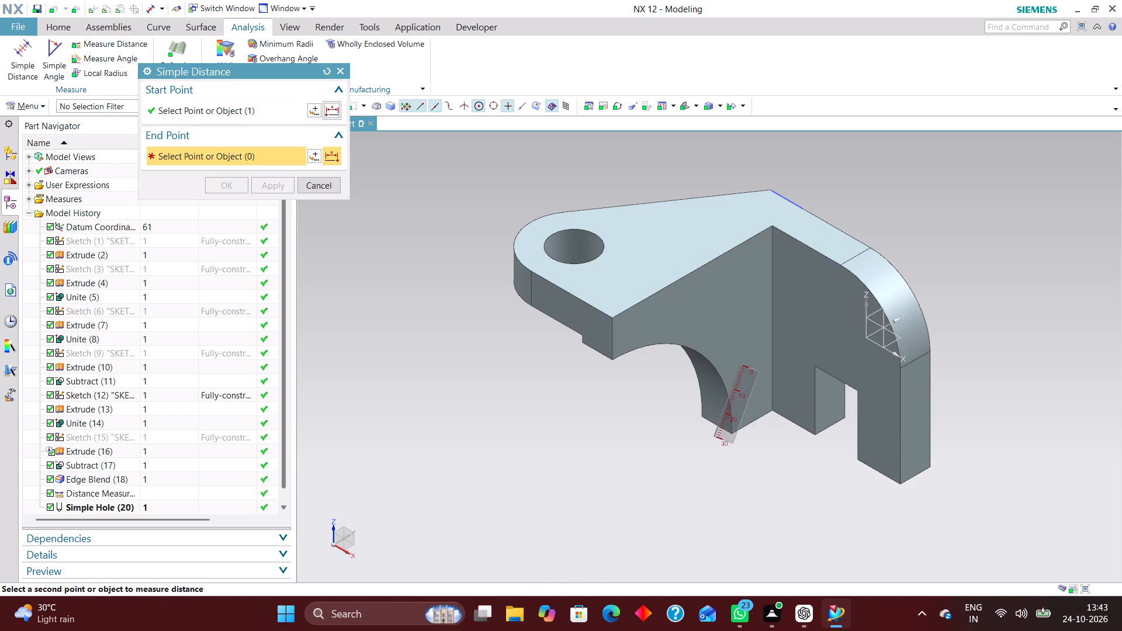
middle_drag(716, 436, 800, 441)
click(586, 361)
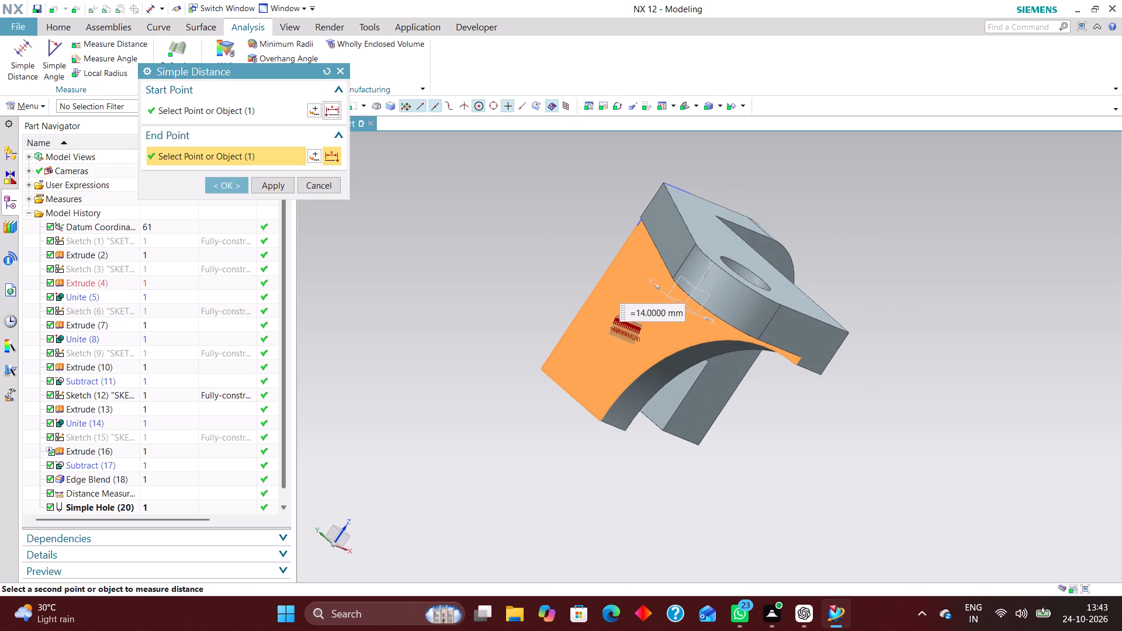
Inspect the bracket's underside, arched web and back plate notch from several angles.
click(325, 67)
click(328, 70)
middle_drag(794, 414, 753, 360)
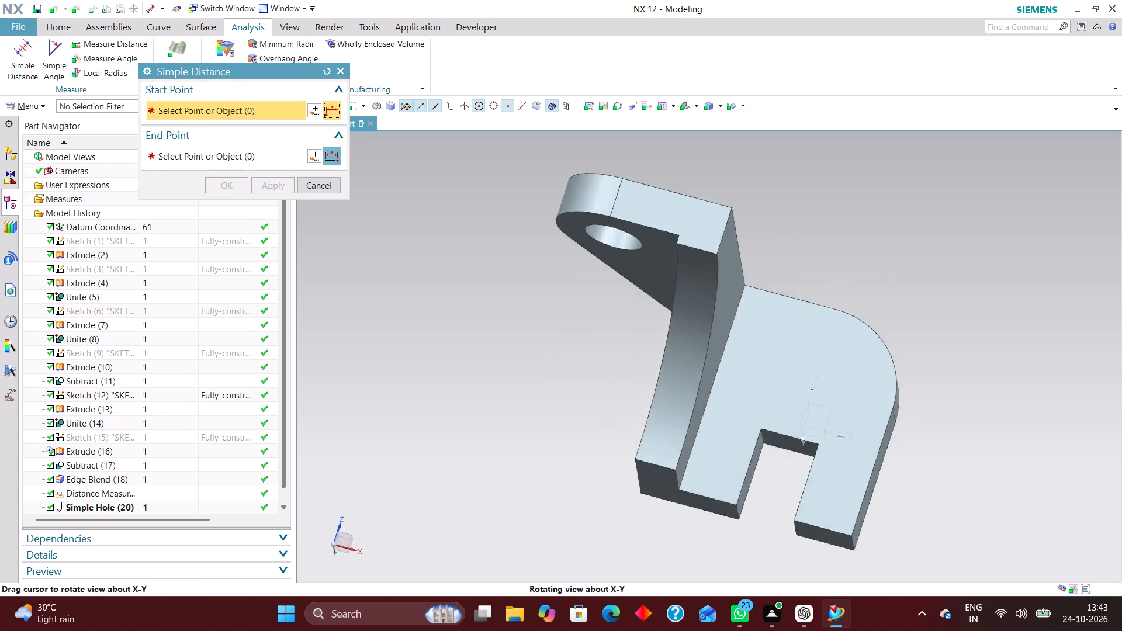
middle_drag(753, 360, 754, 370)
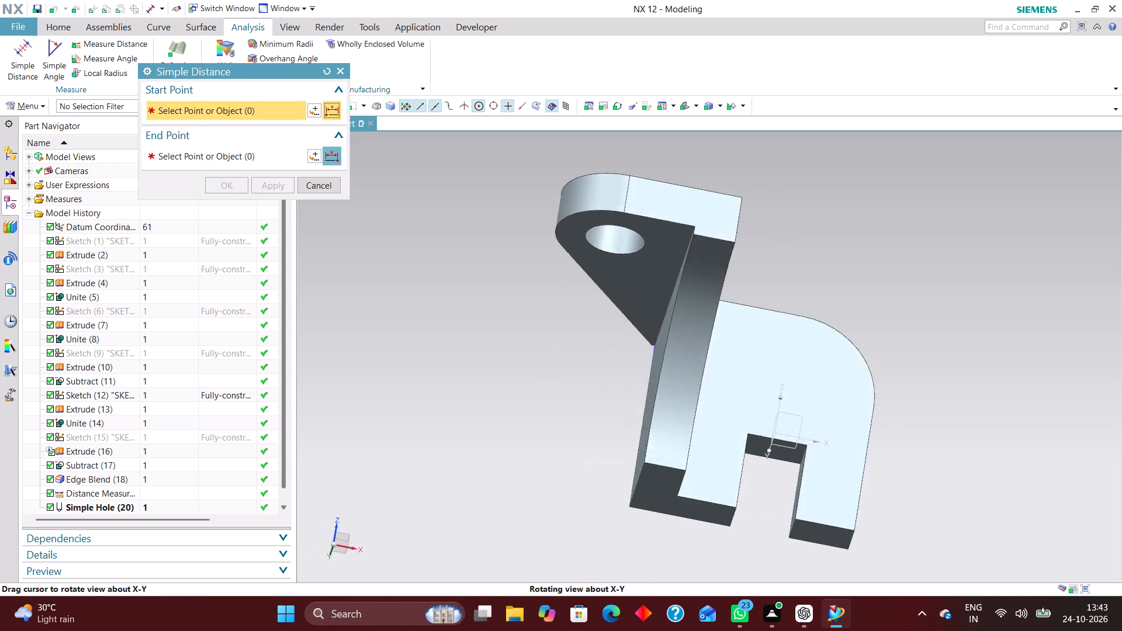
middle_drag(754, 370, 742, 372)
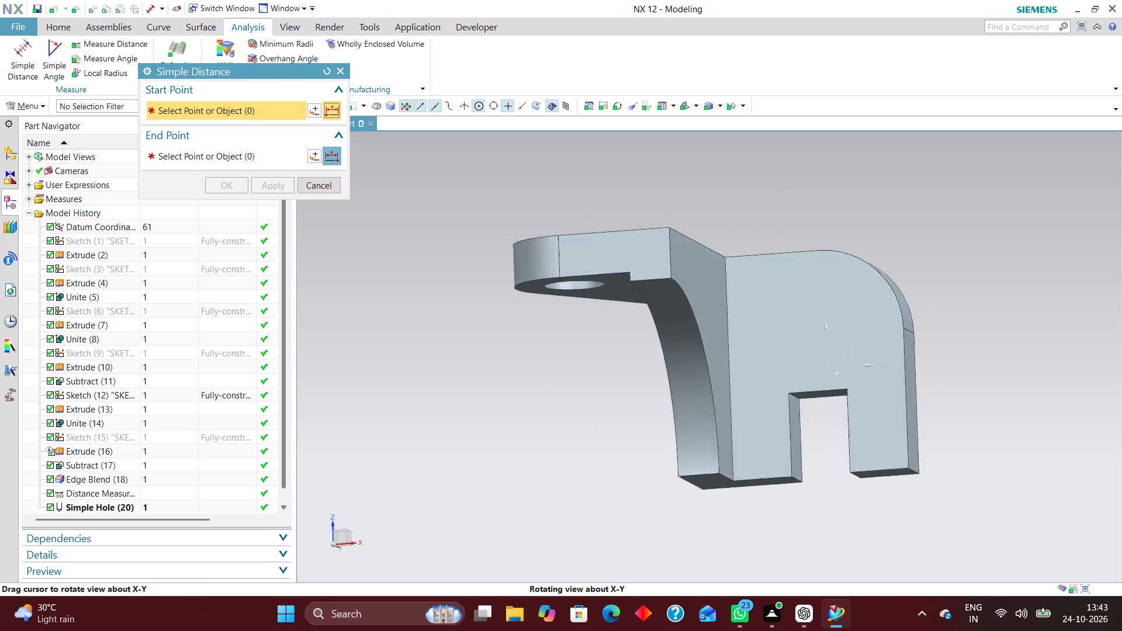
middle_drag(742, 372, 716, 371)
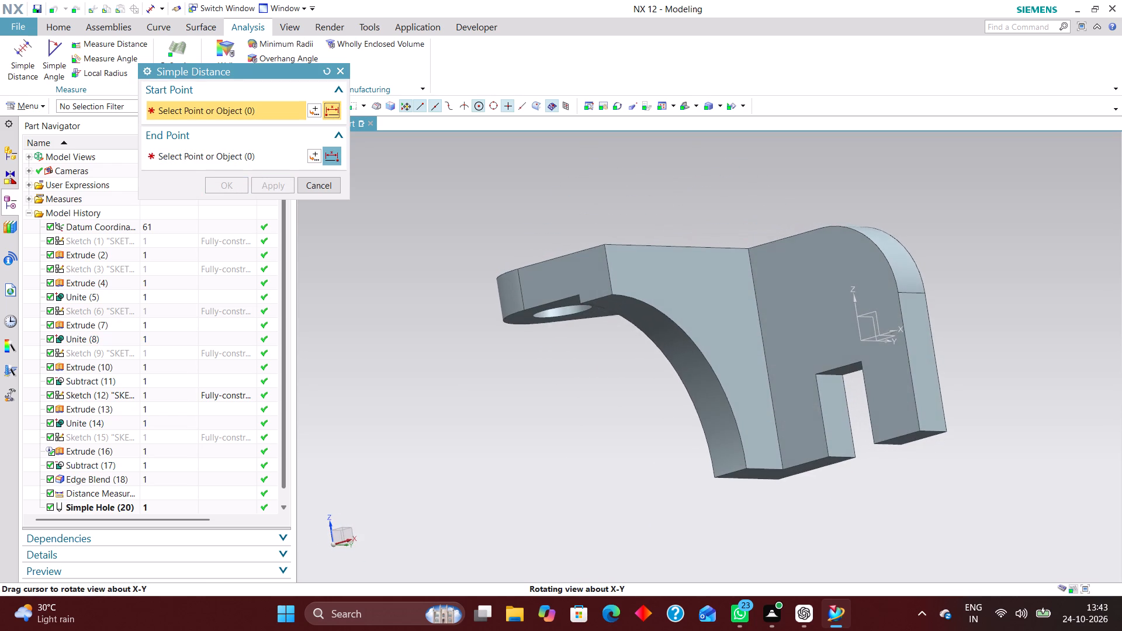
middle_drag(716, 371, 700, 415)
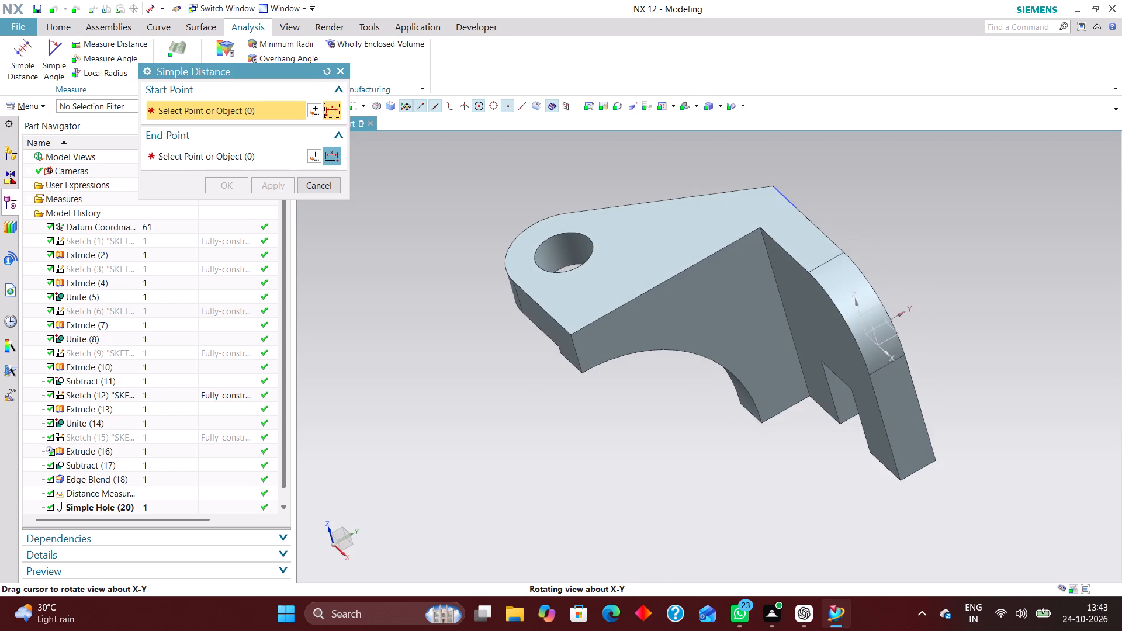
middle_drag(700, 415, 707, 413)
click(328, 186)
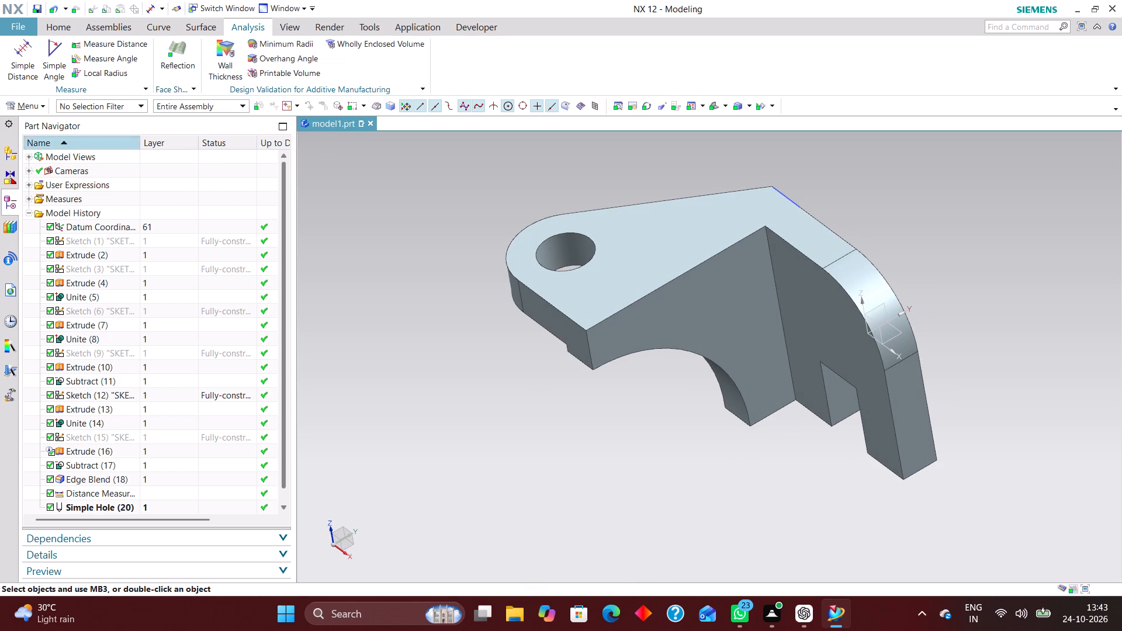
Move the datum coordinate system to layer 220.
click(51, 27)
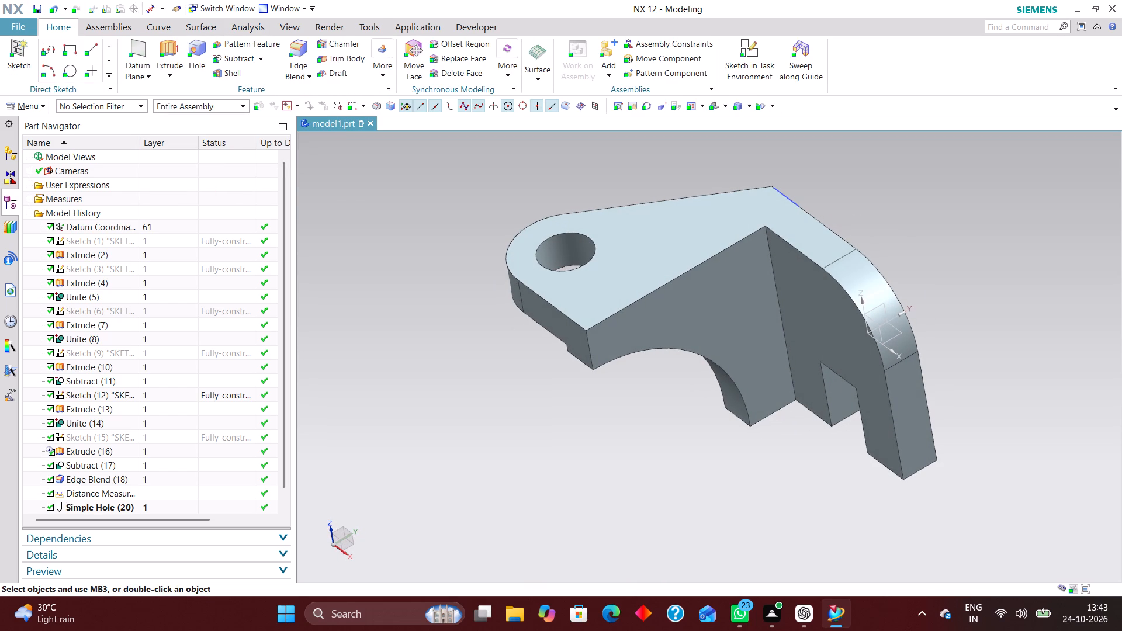
key(End)
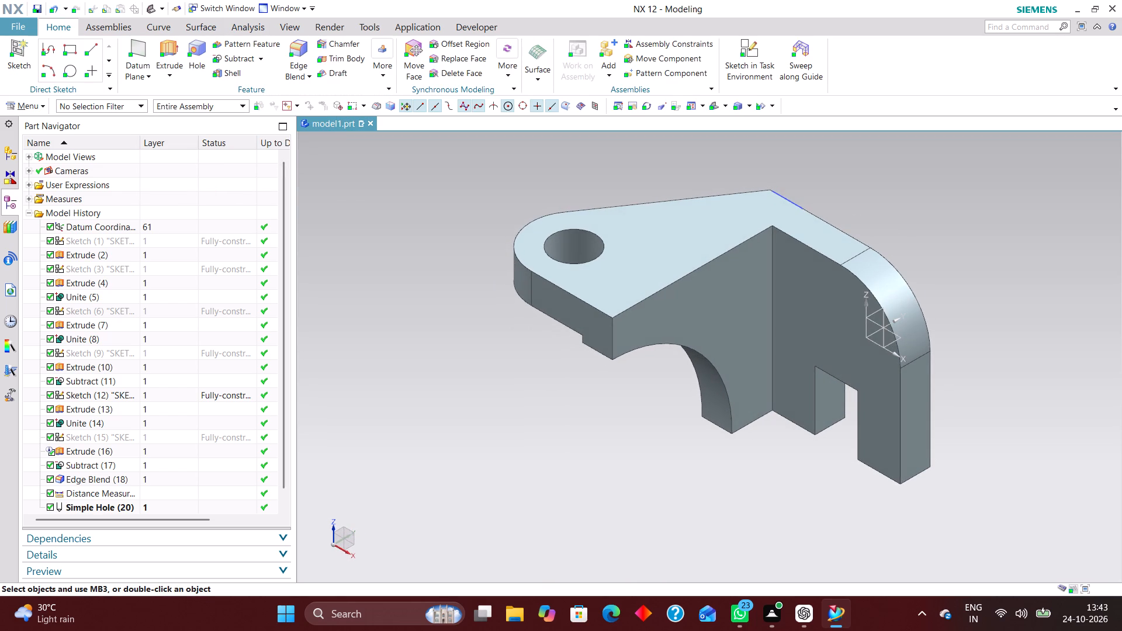
click(162, 228)
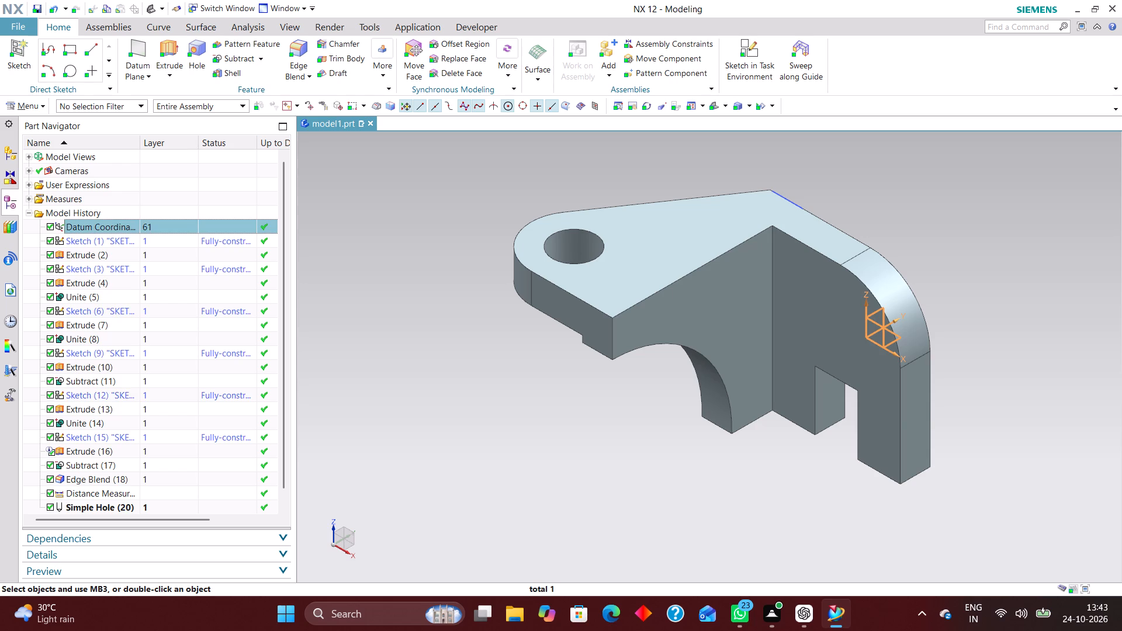
key(ctrl+j)
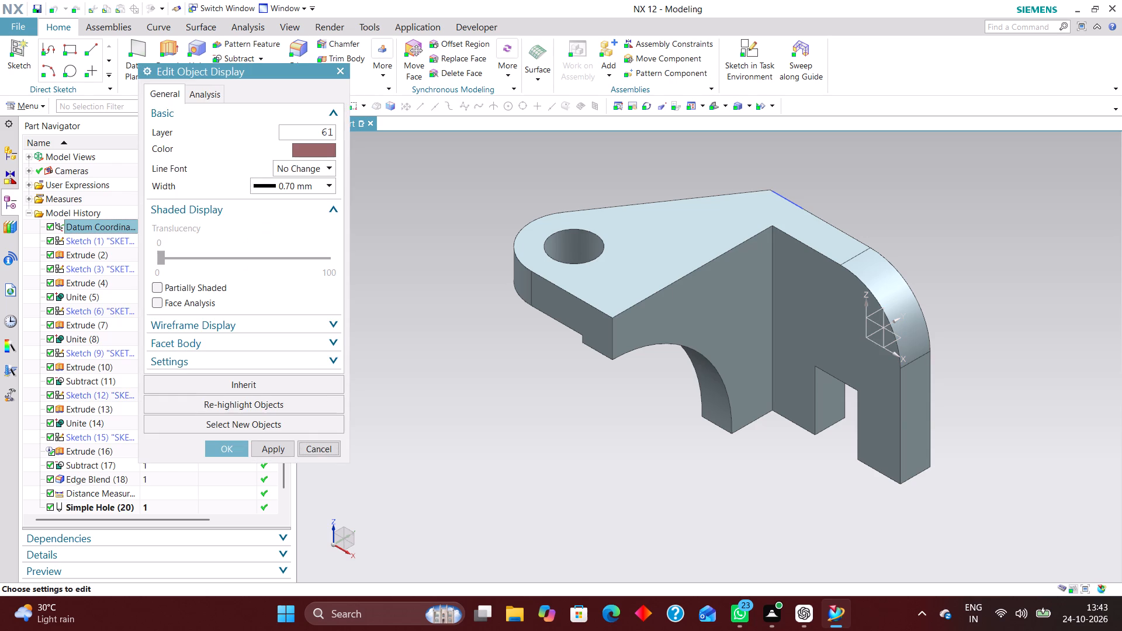
drag(316, 134, 450, 135)
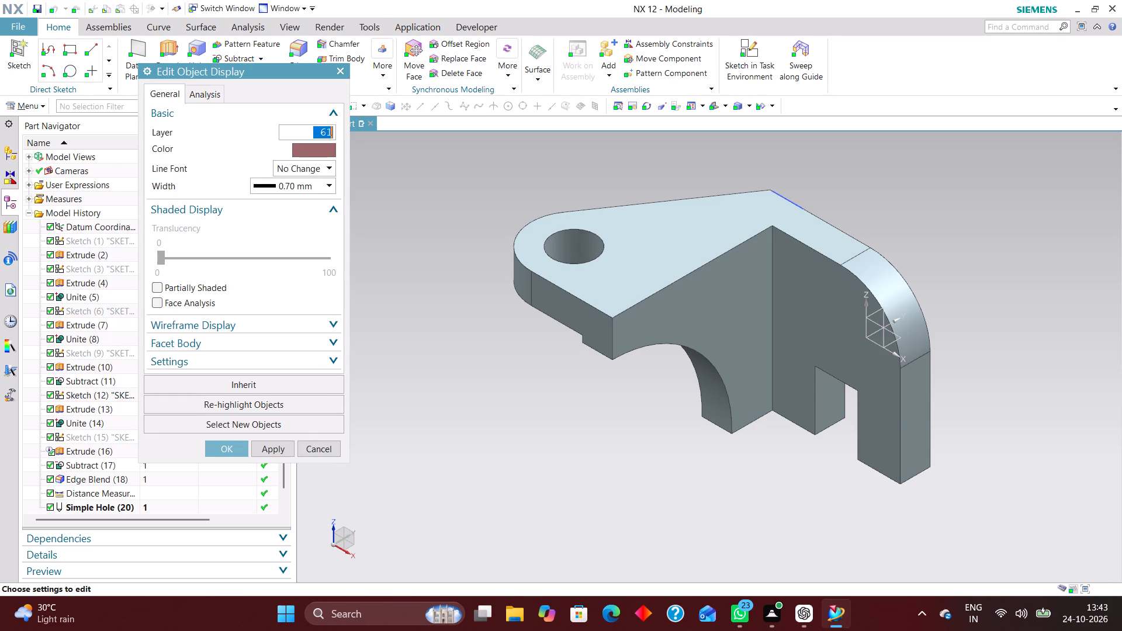
key(2)
text(20)
key(Return)
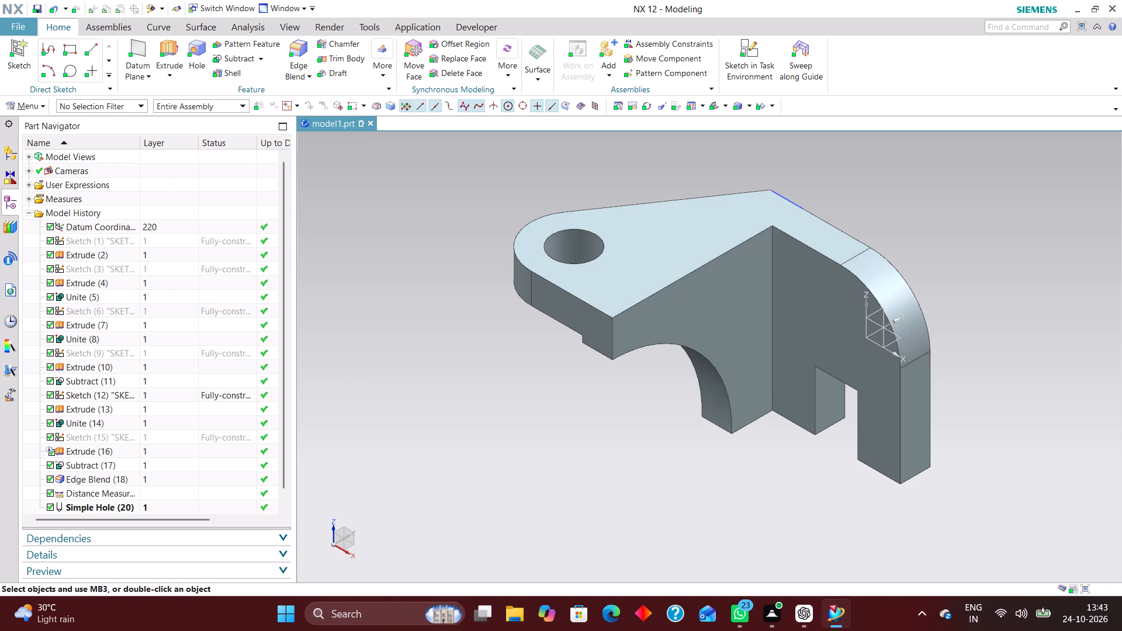
Move the back plate's profile sketch, Sketch (1), to layer 11.
click(176, 238)
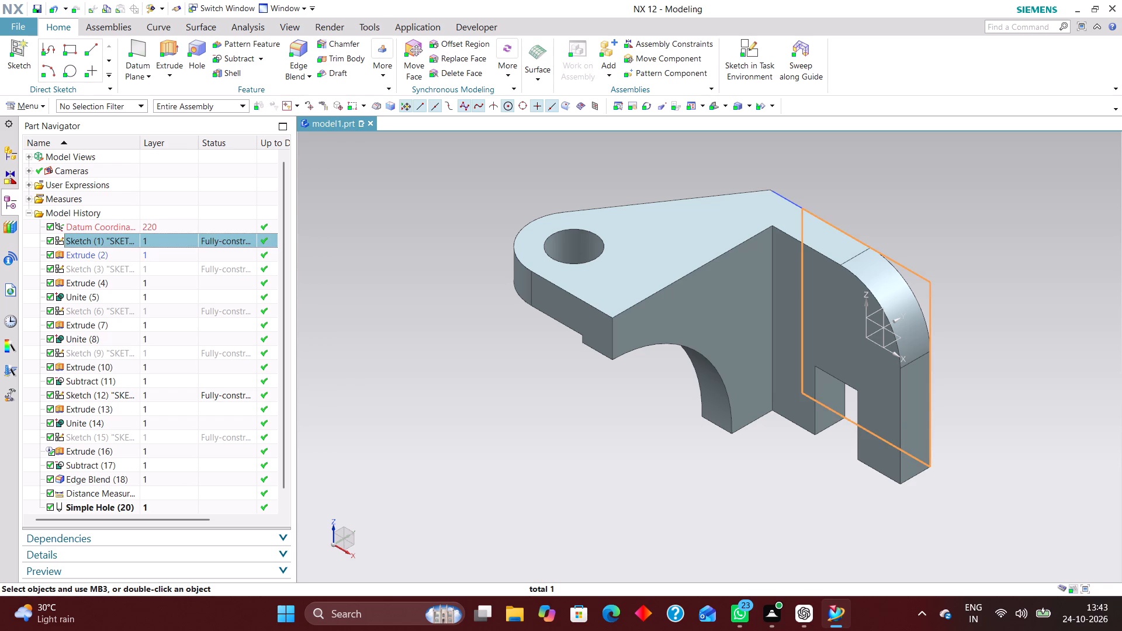
key(ctrl+j)
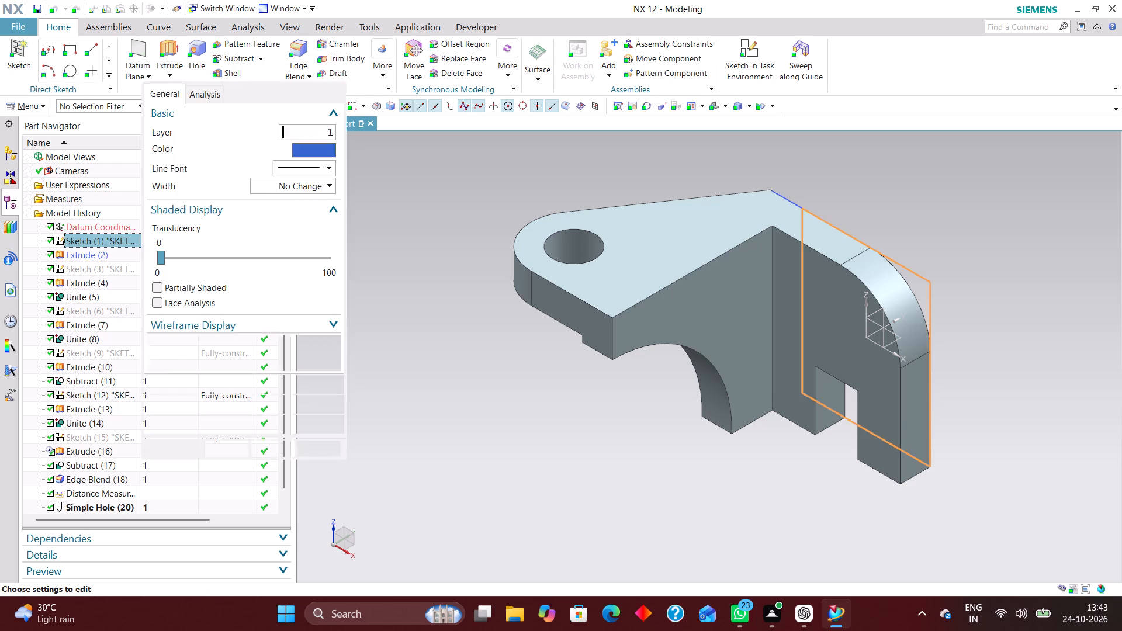
text(11)
key(Return)
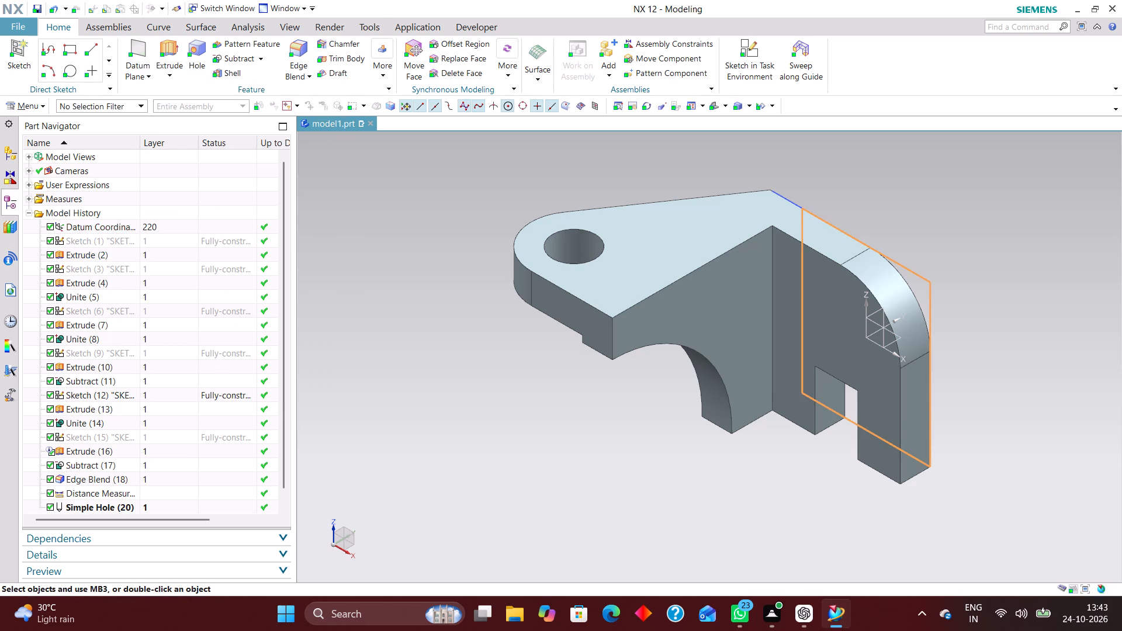
Move the bracket's solid body, selected through Extrude (2), to layer 2.
click(164, 256)
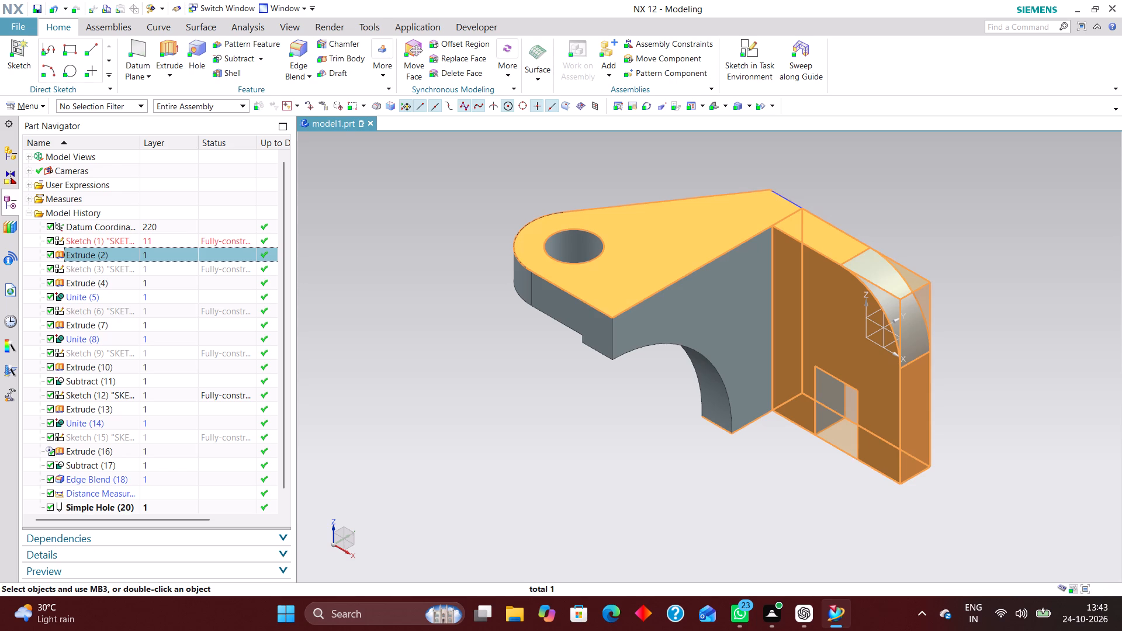
key(ctrl+j)
key(2)
key(Return)
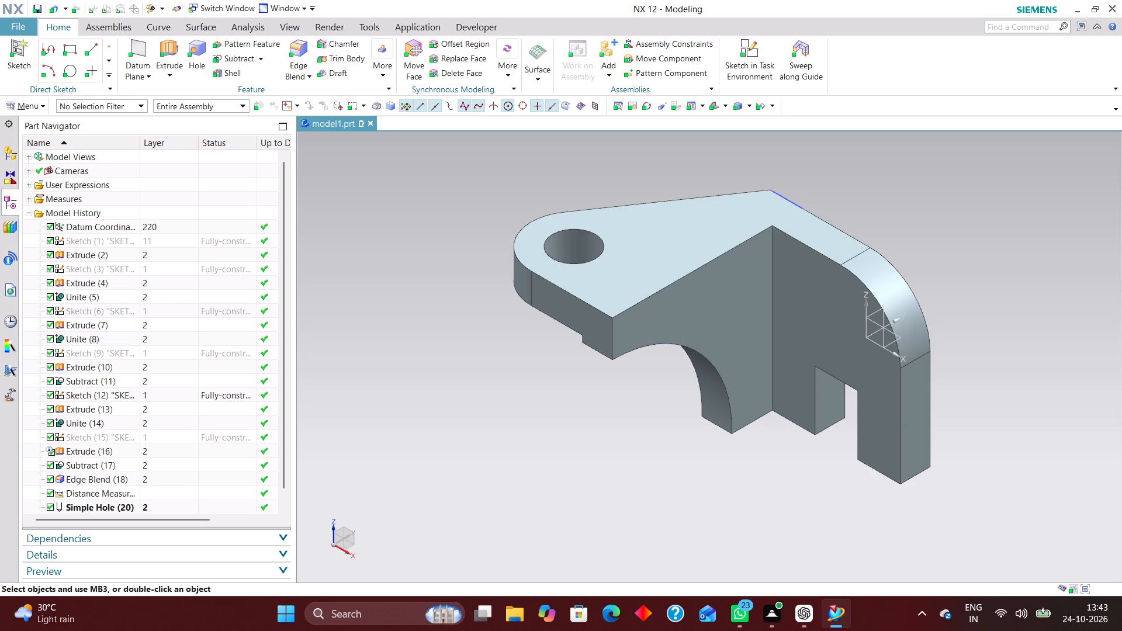
Move the web's rectangular profile sketch, Sketch (3), to layer 12.
click(163, 272)
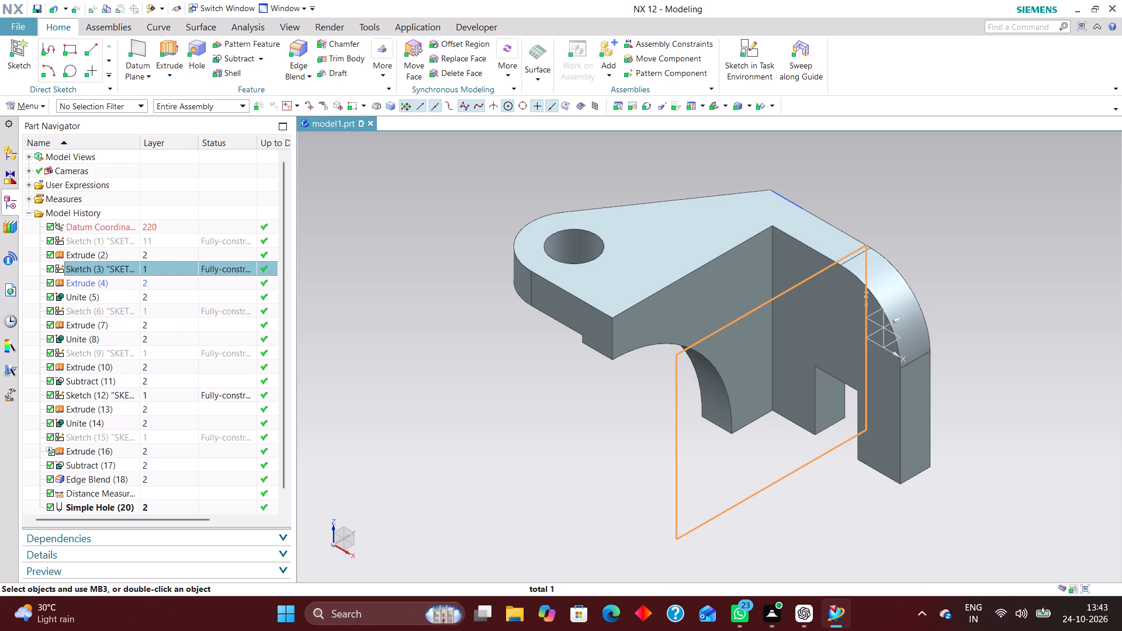
key(ctrl+j)
text(12)
key(Return)
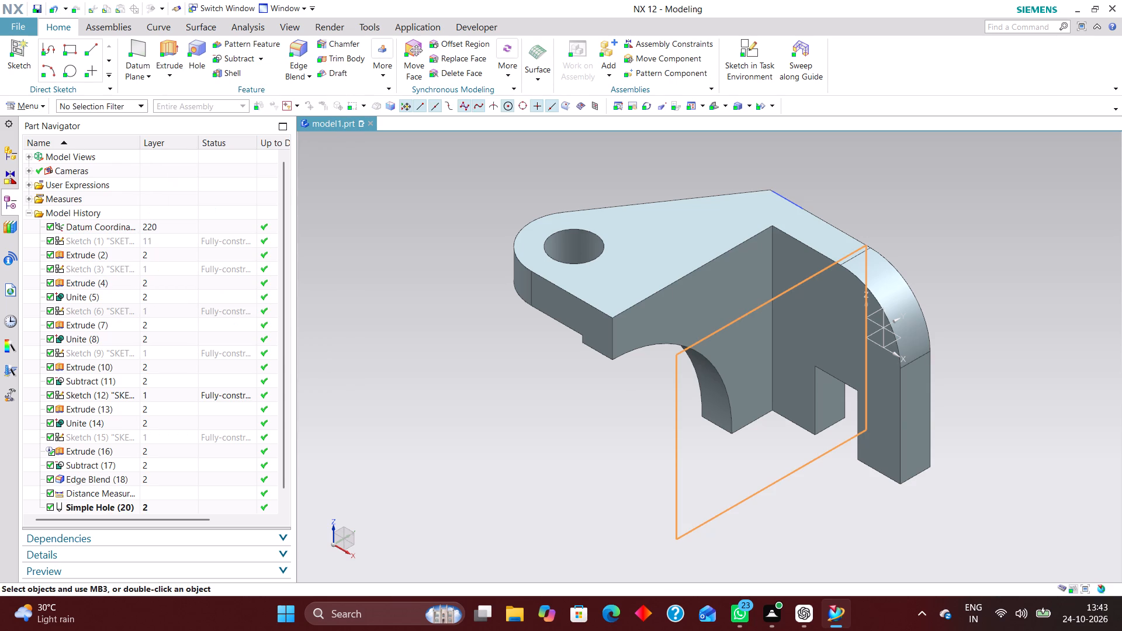
Move the top flange's profile sketch, Sketch (6), to layer 13.
click(154, 311)
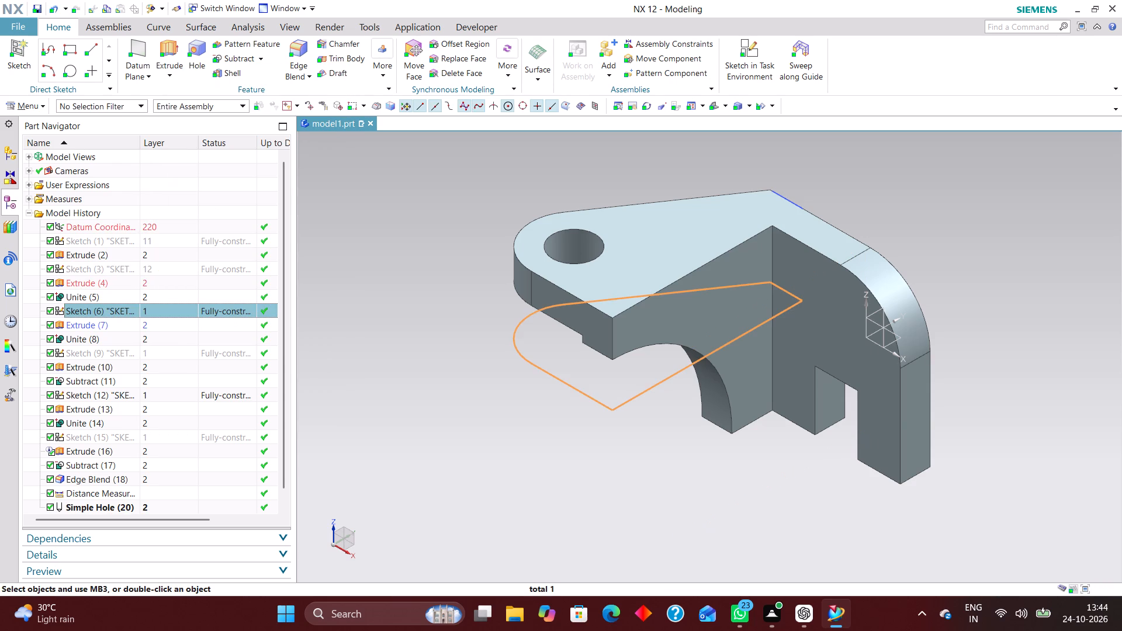
key(ctrl+j)
text(13)
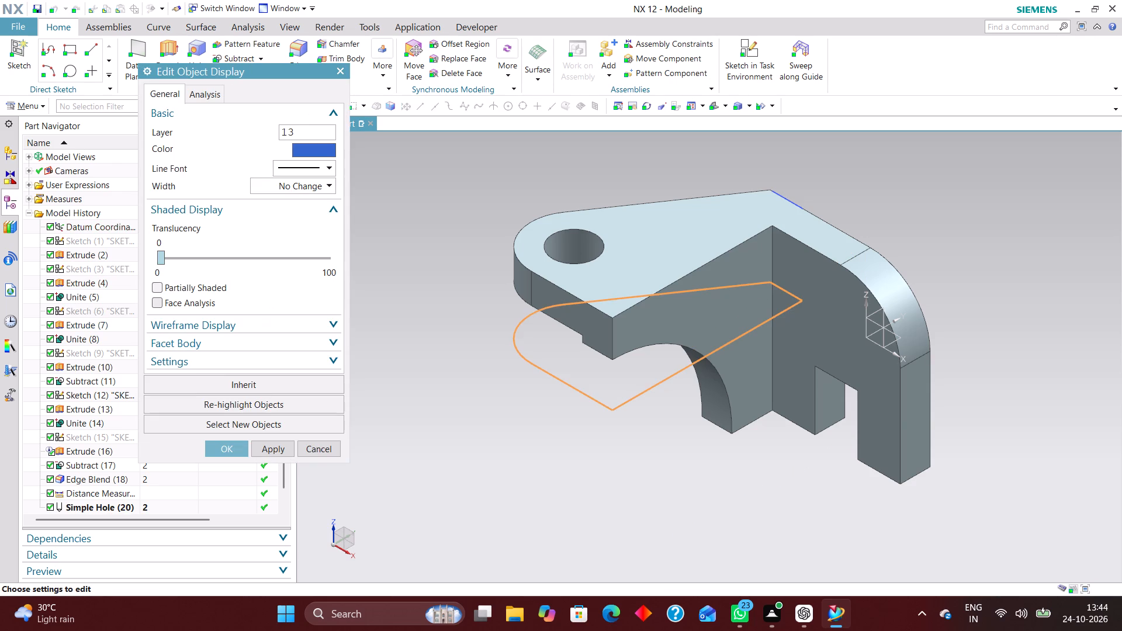
key(Return)
Move the circular arch cut-out sketch, Sketch (9), to layer 14.
click(151, 350)
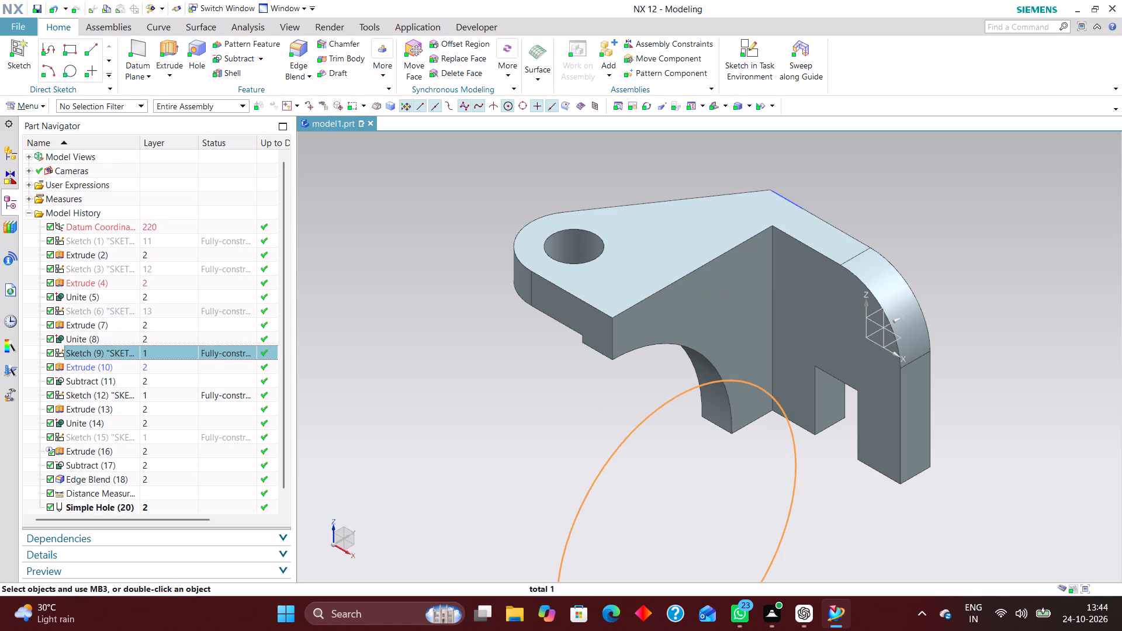
key(ctrl+j)
text(14)
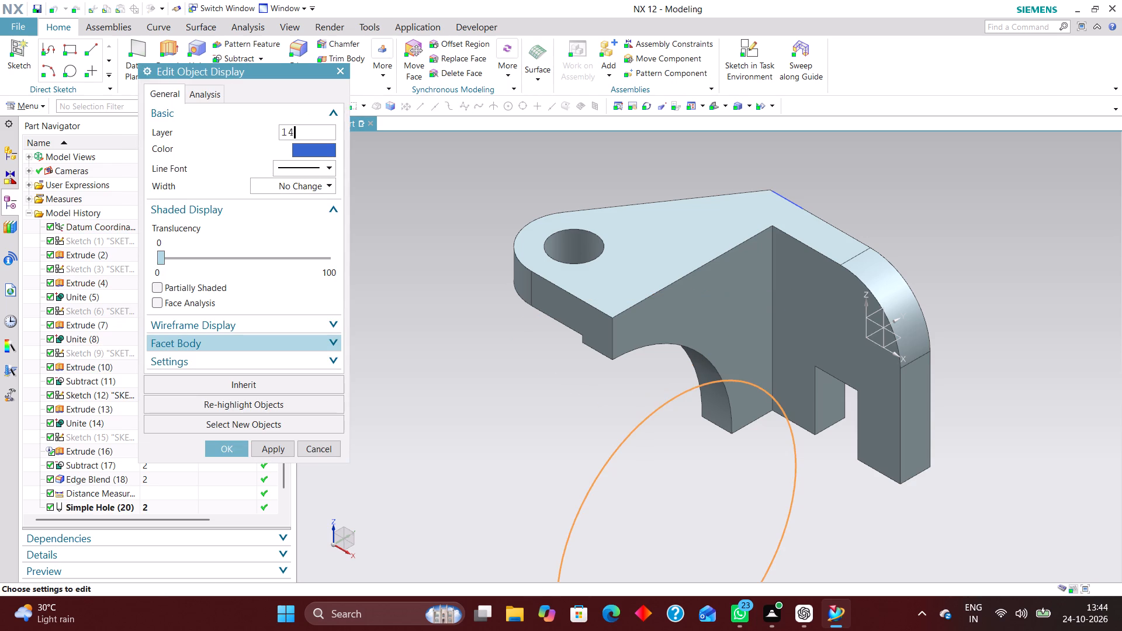
key(Return)
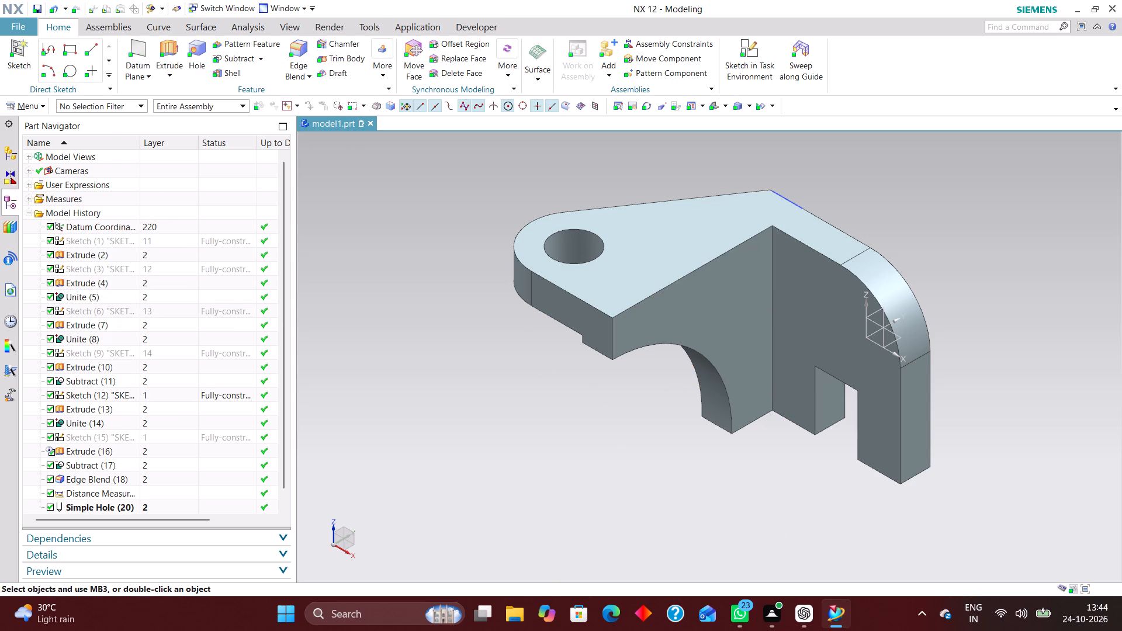
Move Sketch (12), the sketch used by Extrude (13), to layer 15.
click(156, 394)
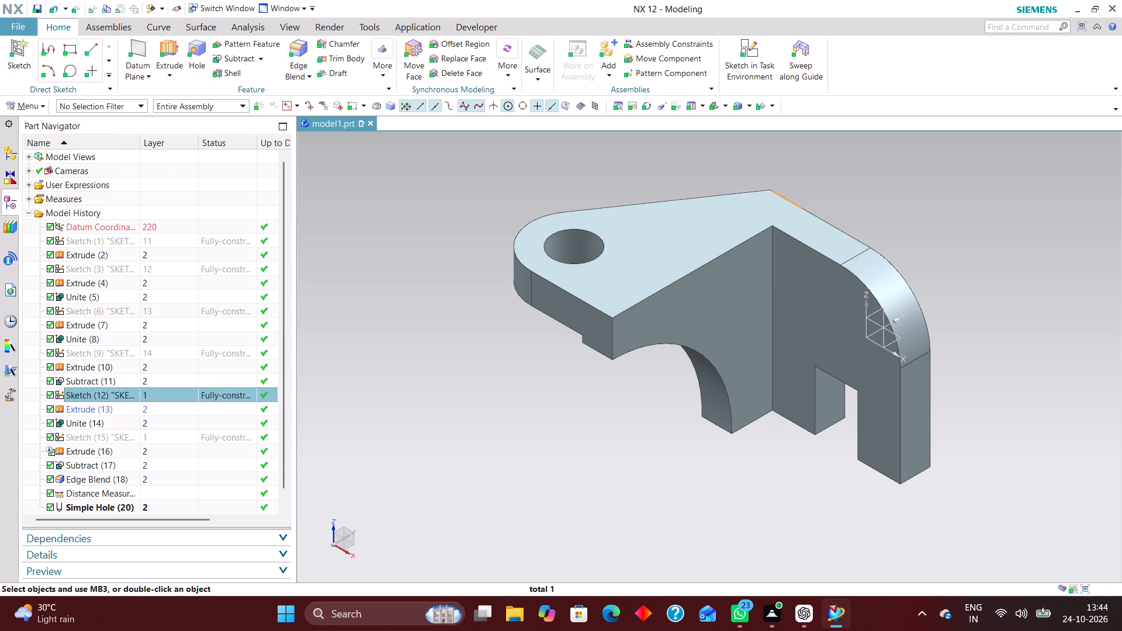
key(ctrl+j)
key(1)
key(5)
key(Return)
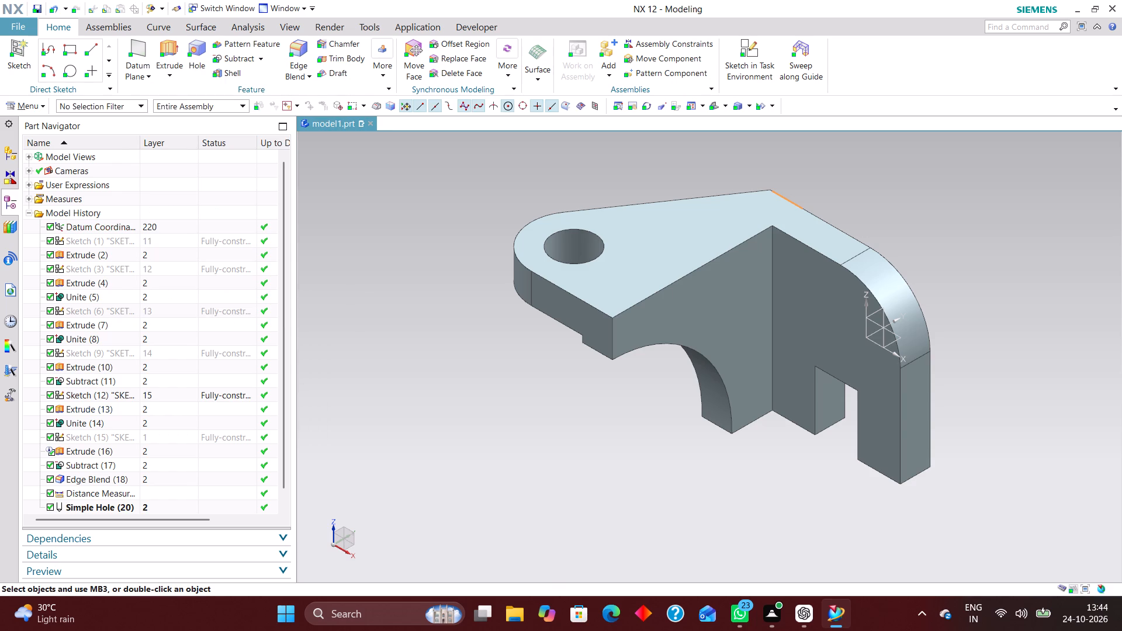
Move the back plate notch's rectangular sketch, Sketch (15), to layer 15.
click(165, 434)
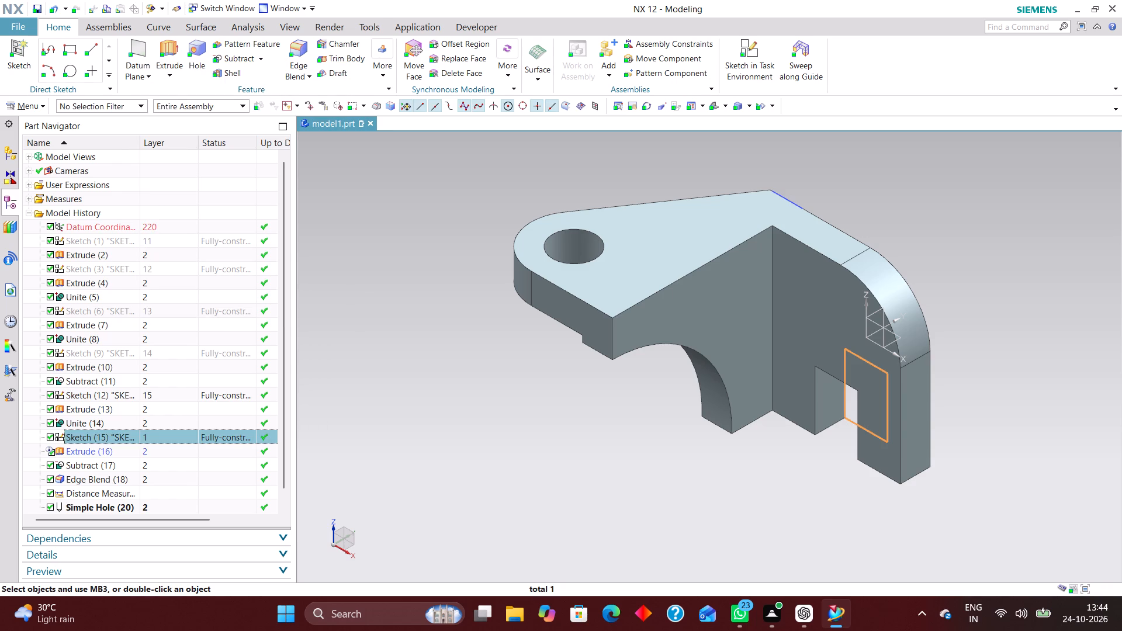
key(ctrl+j)
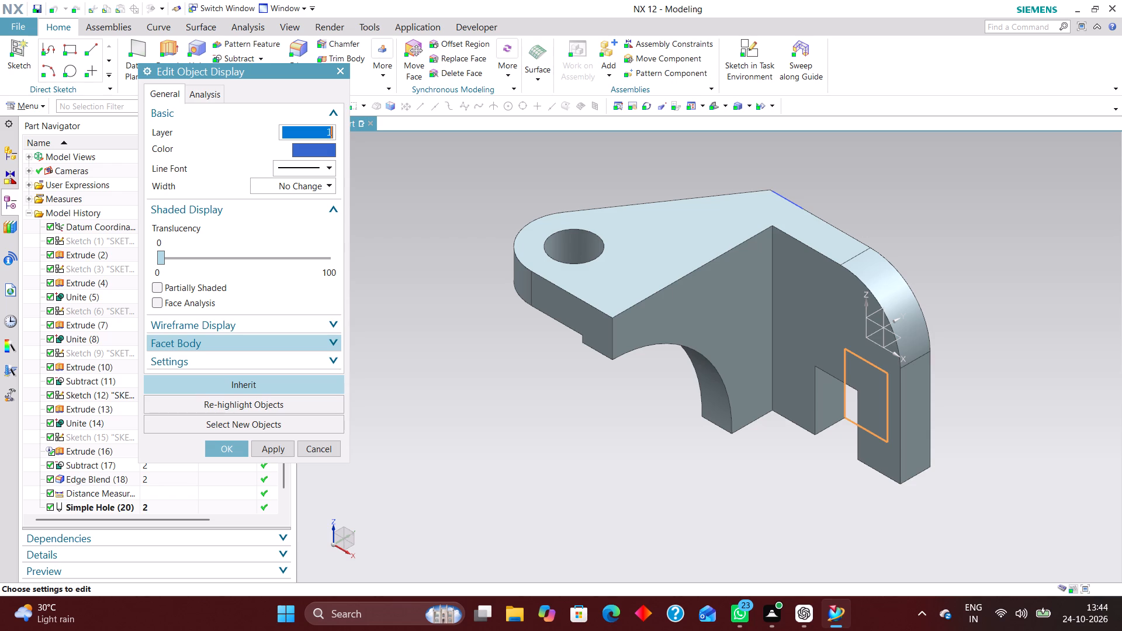
text(15)
key(Return)
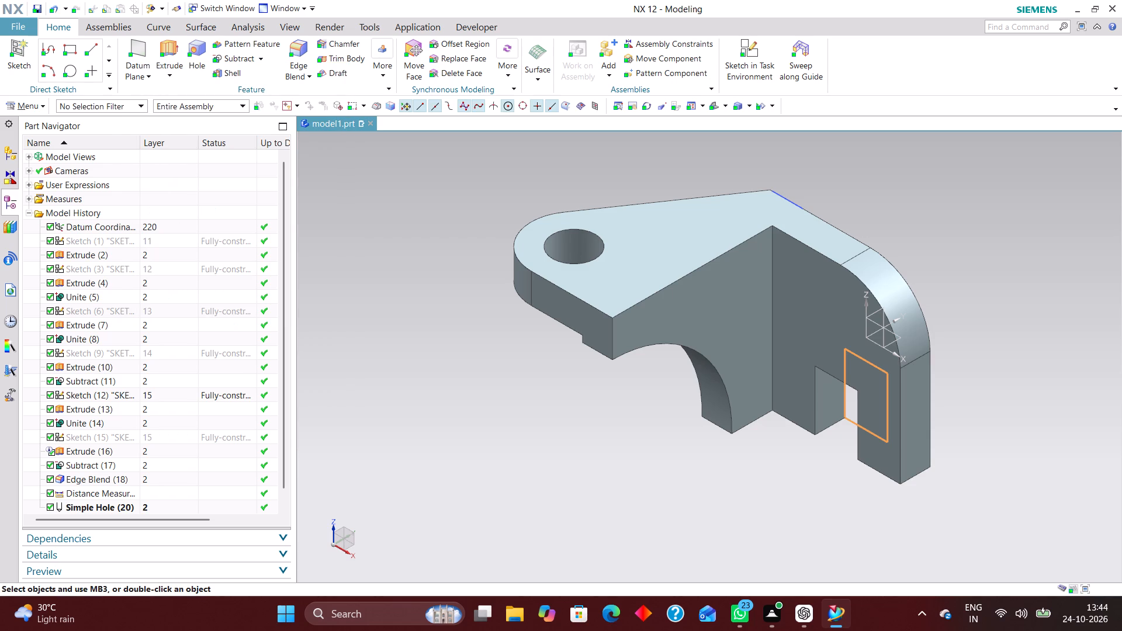
Hide Sketch (12), whose line still shows along the back plate's top edge.
click(154, 391)
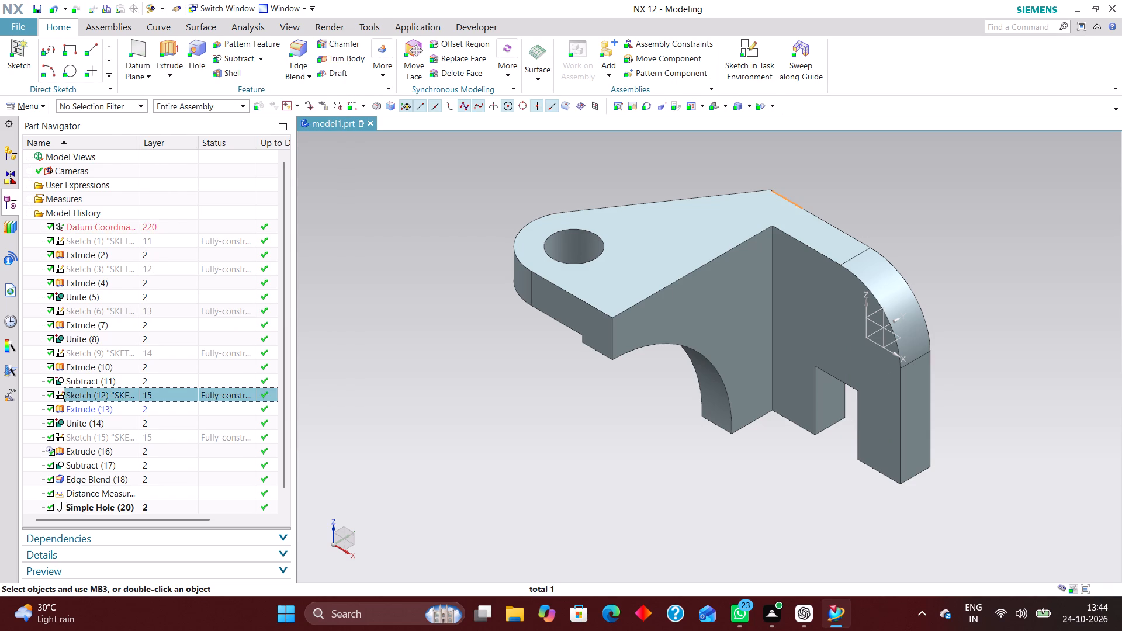
right_click(154, 391)
click(204, 8)
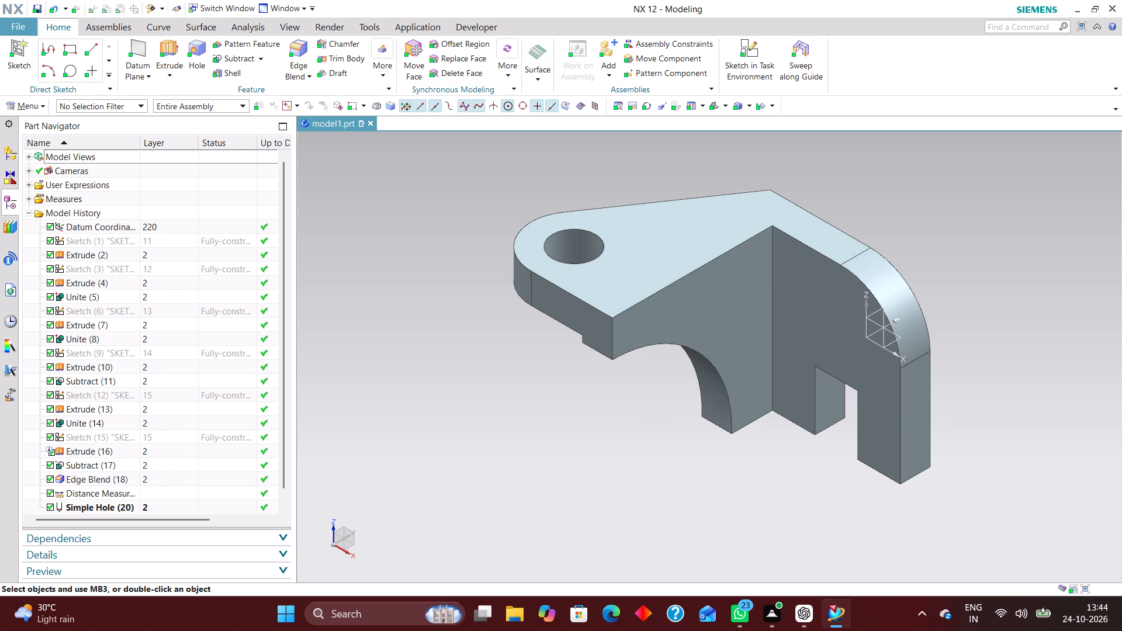
Delete the distance measurement feature from the model history.
click(164, 443)
scroll(161, 440, down, 4)
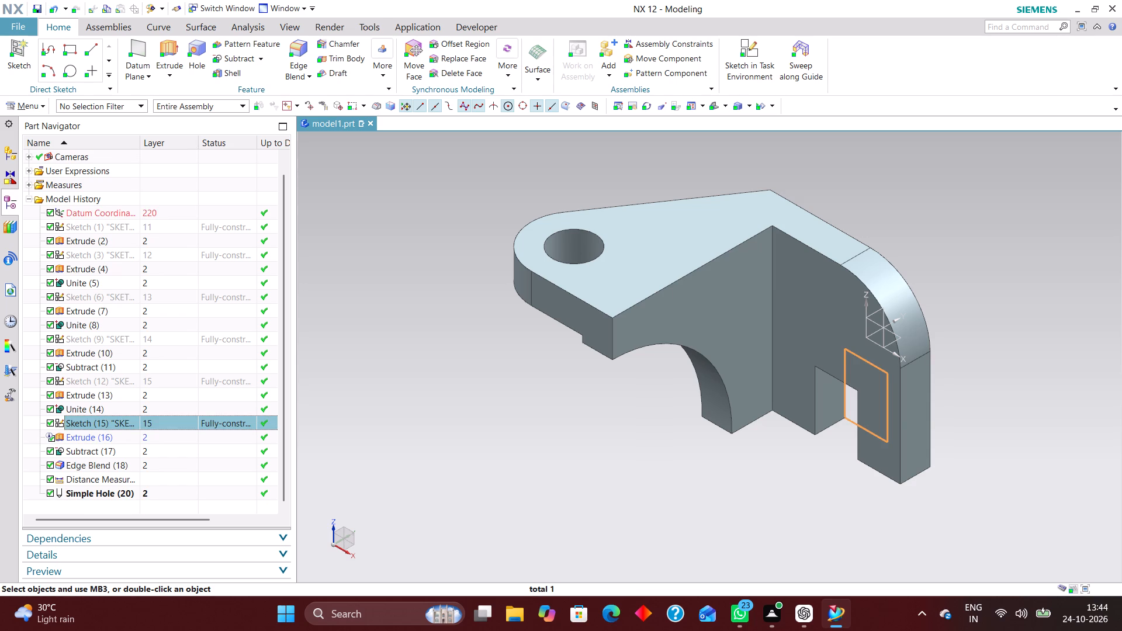
click(166, 479)
right_click(166, 478)
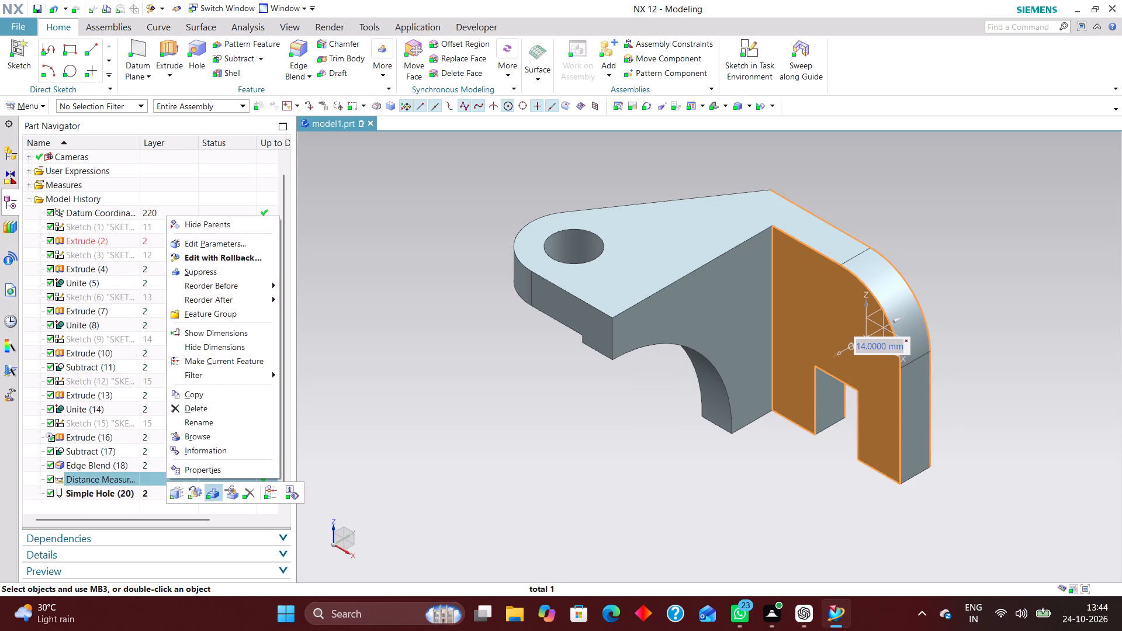
click(244, 490)
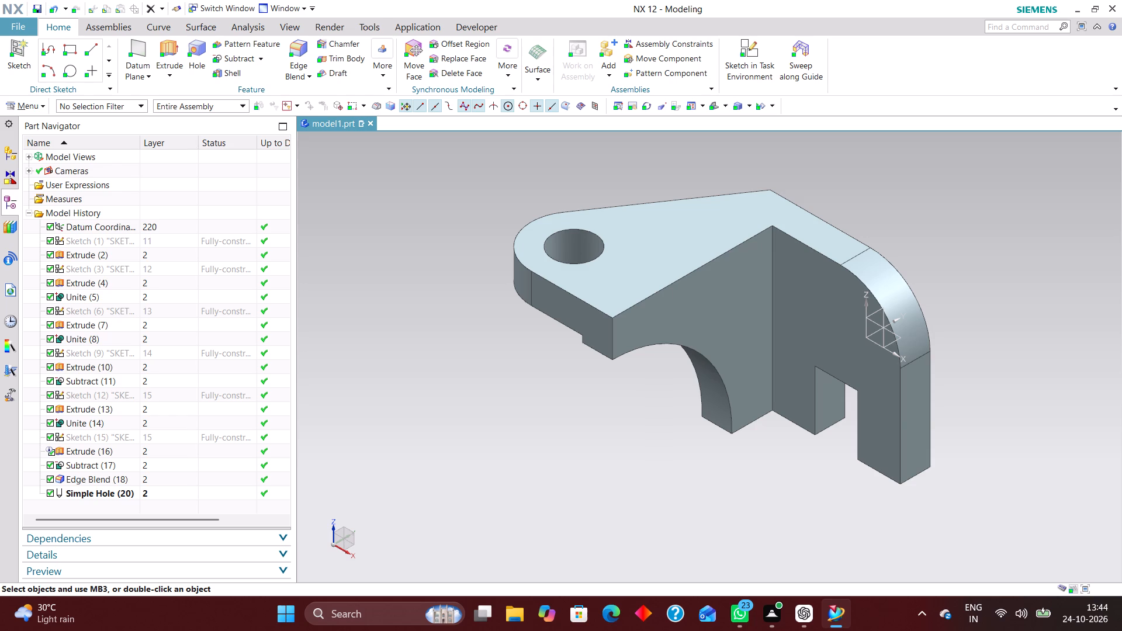
Assign the library material Iron_Cast_G25 to the bracket's solid body.
click(43, 100)
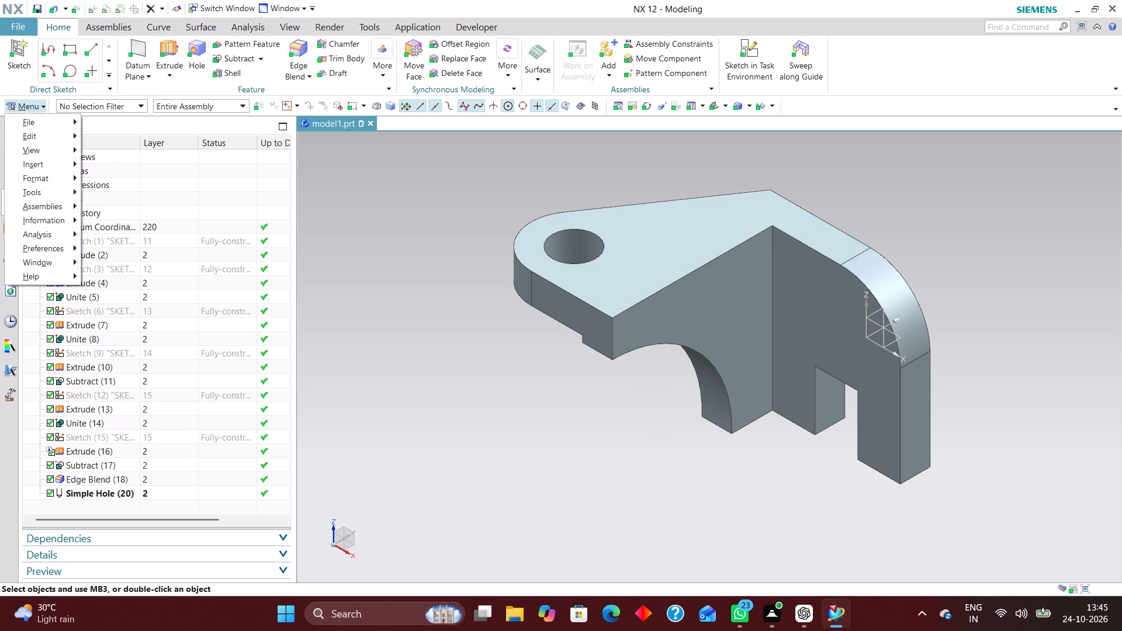
click(43, 117)
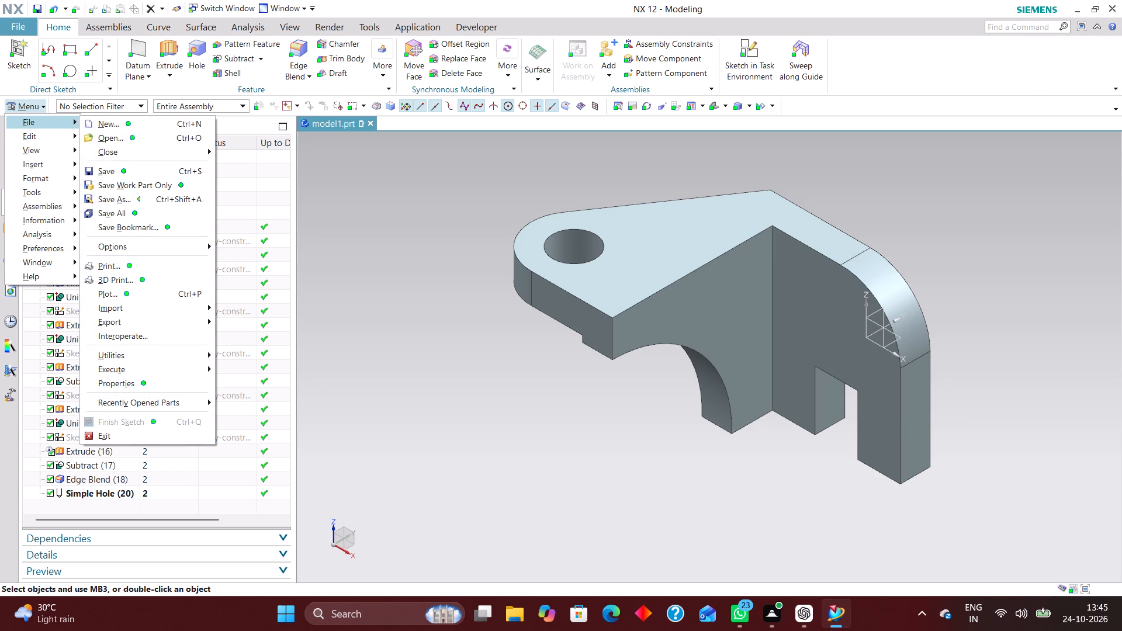
click(46, 191)
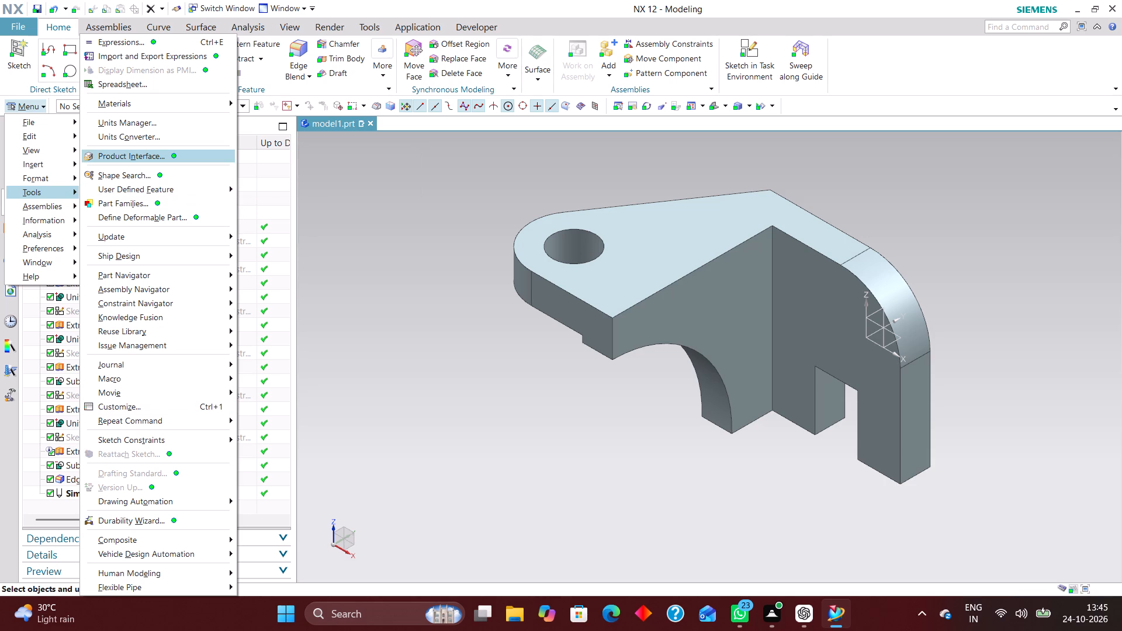
click(138, 106)
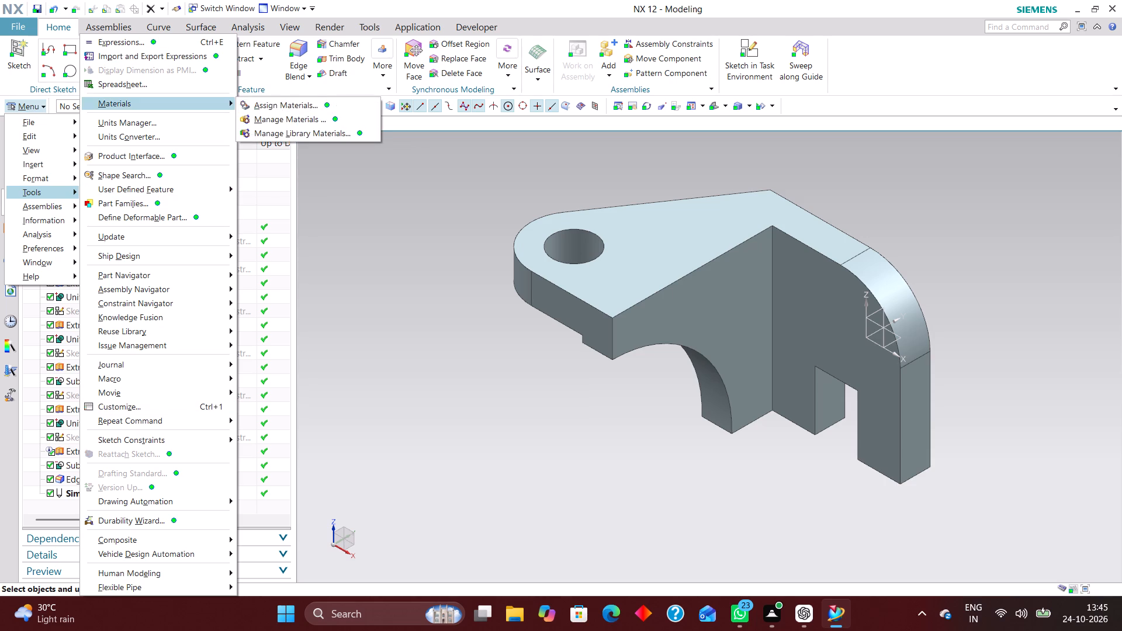
click(264, 105)
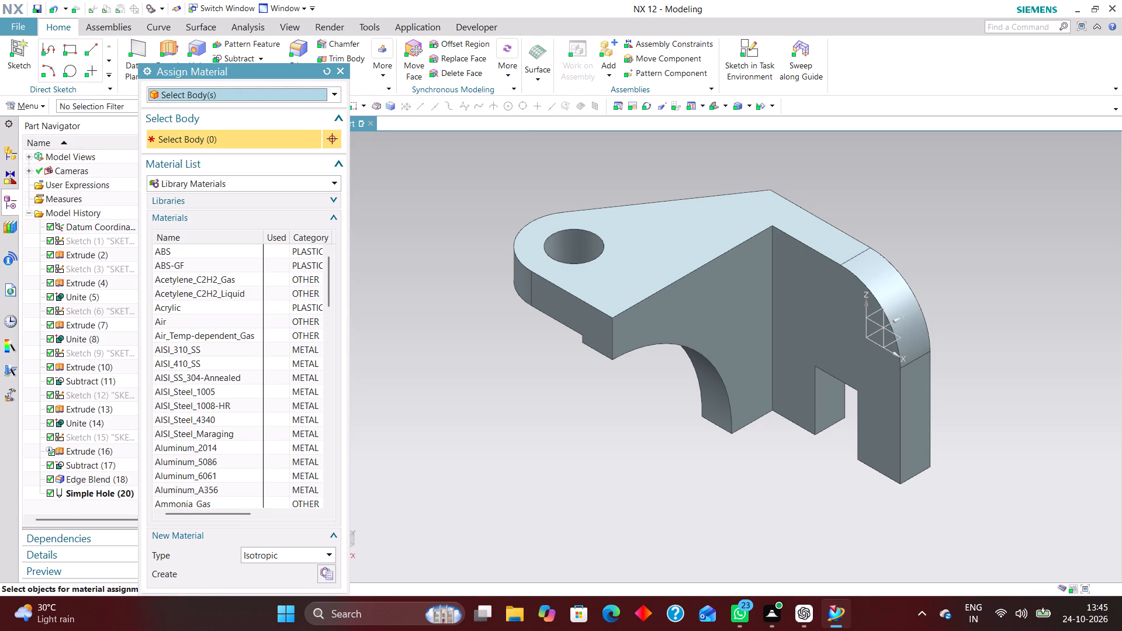
click(601, 284)
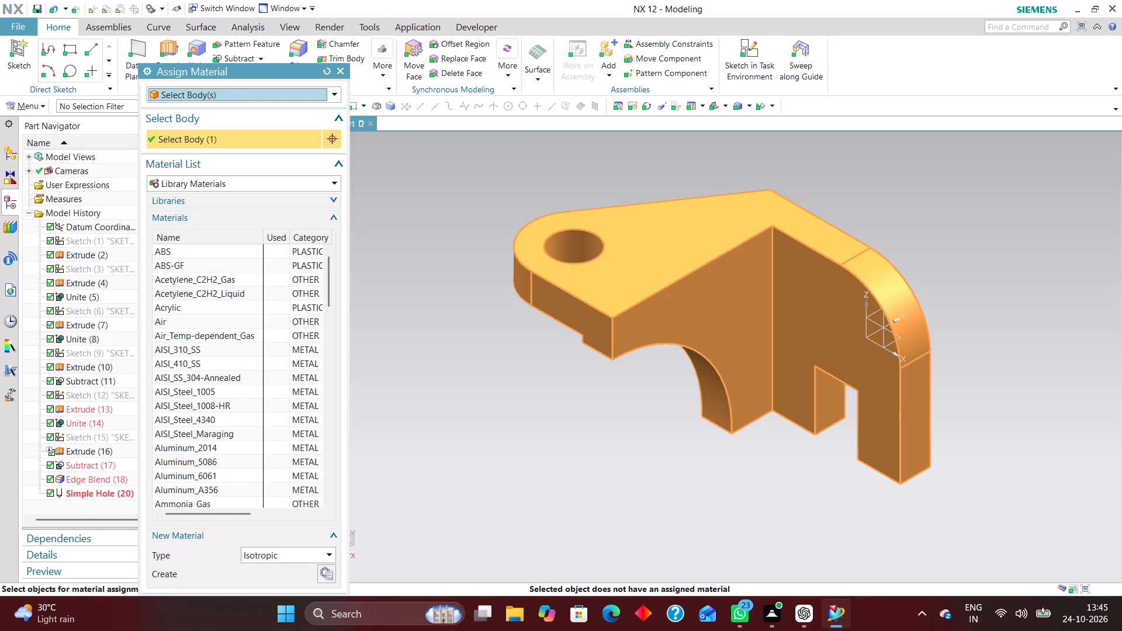
scroll(192, 426, down, 8)
scroll(192, 417, up, 2)
scroll(192, 429, down, 3)
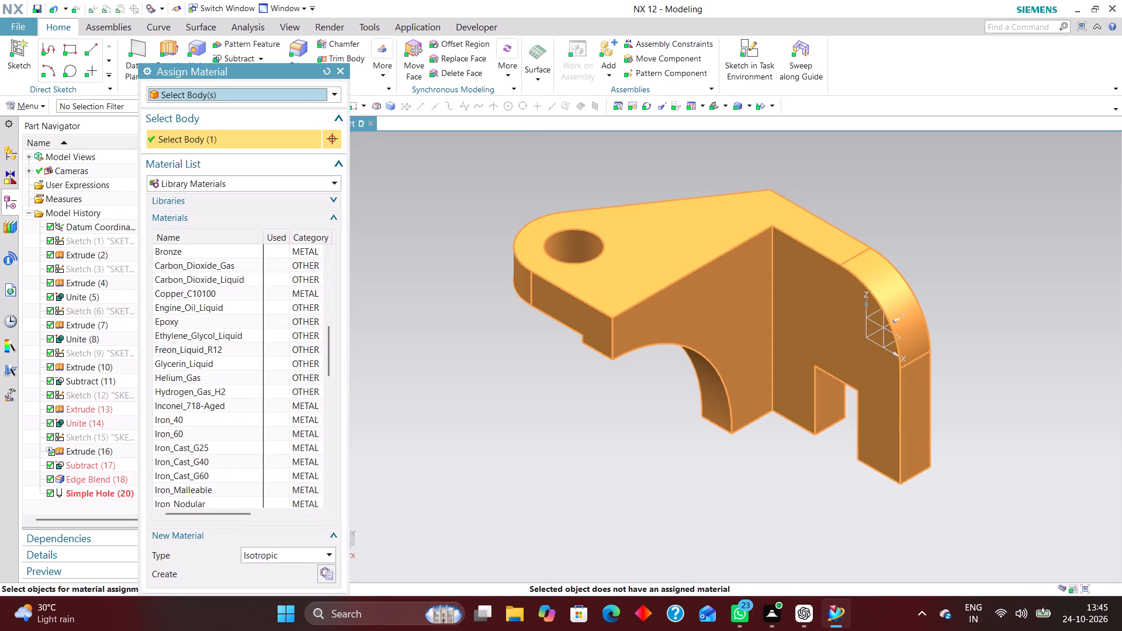
click(196, 407)
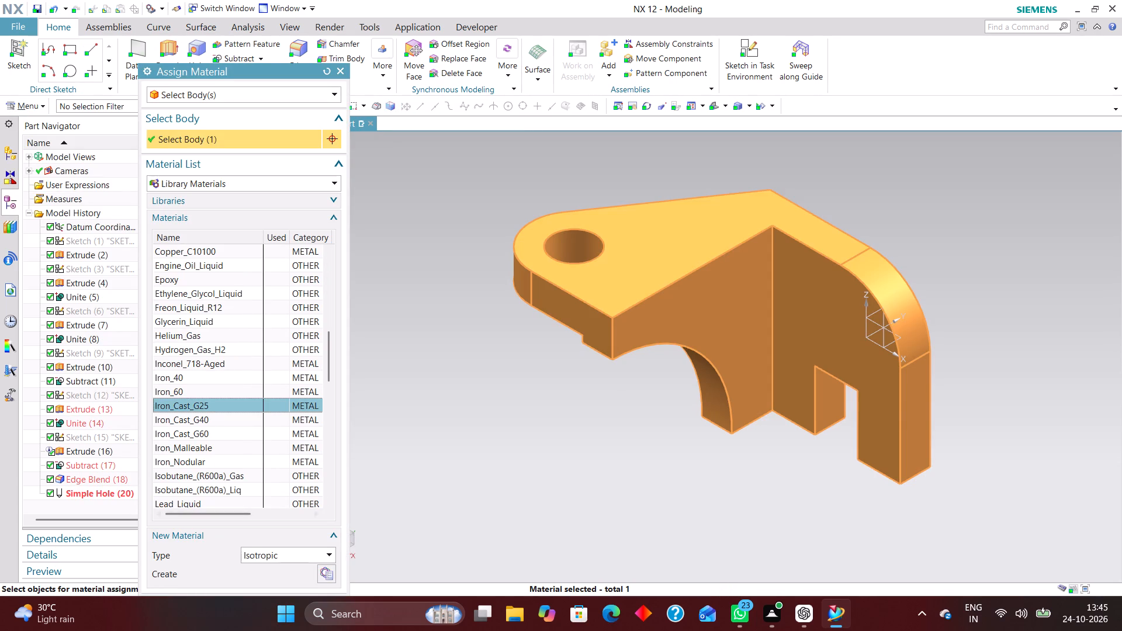
drag(265, 70, 264, 37)
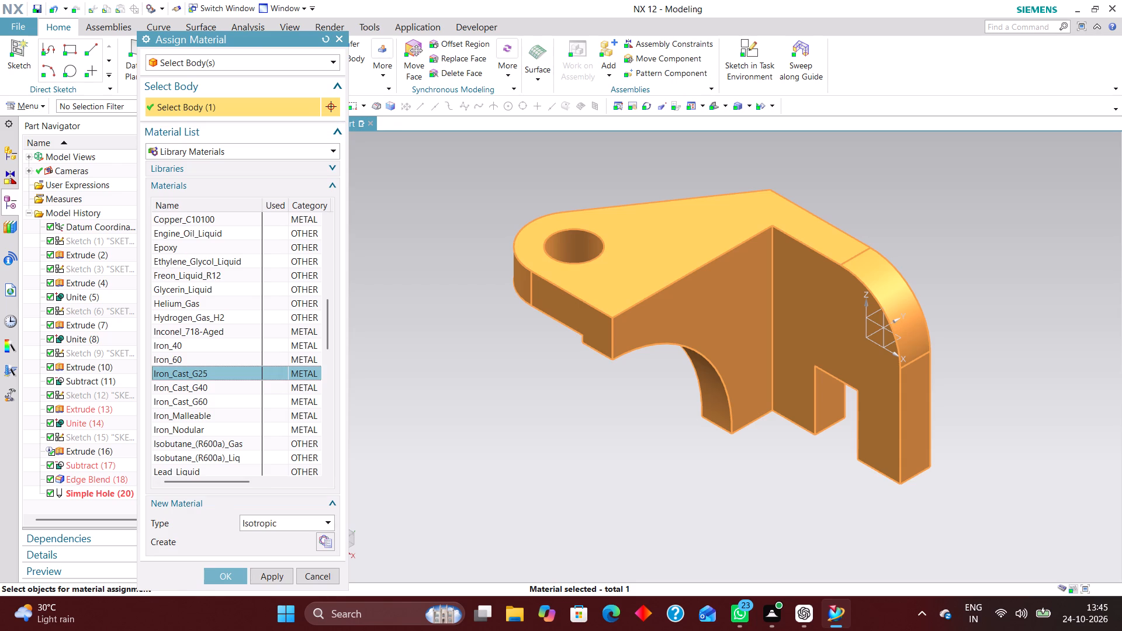
click(232, 572)
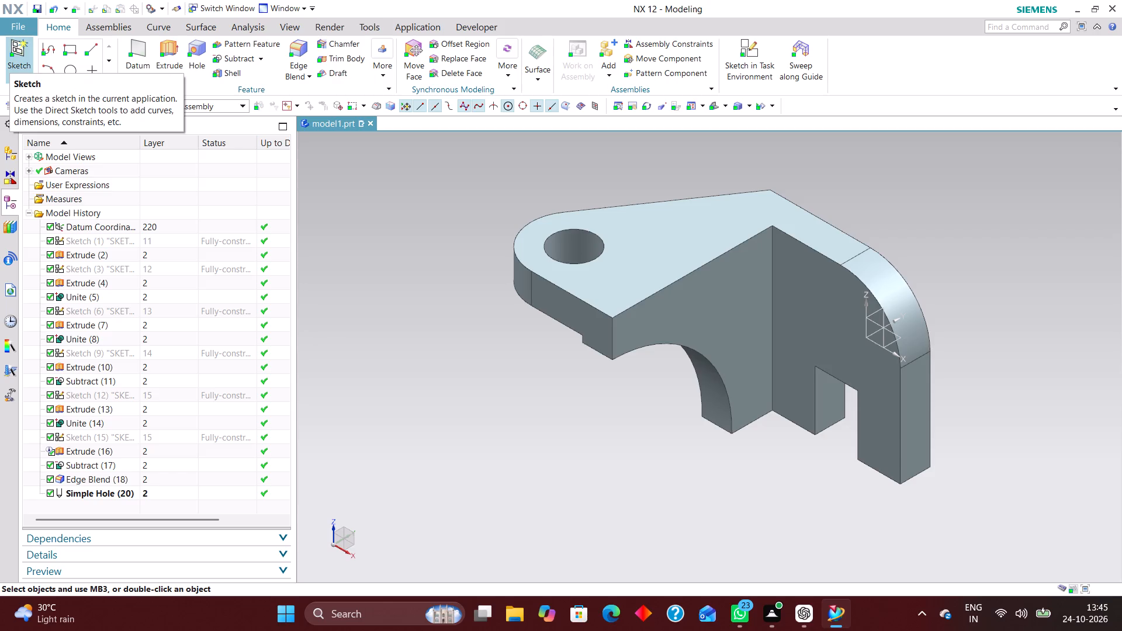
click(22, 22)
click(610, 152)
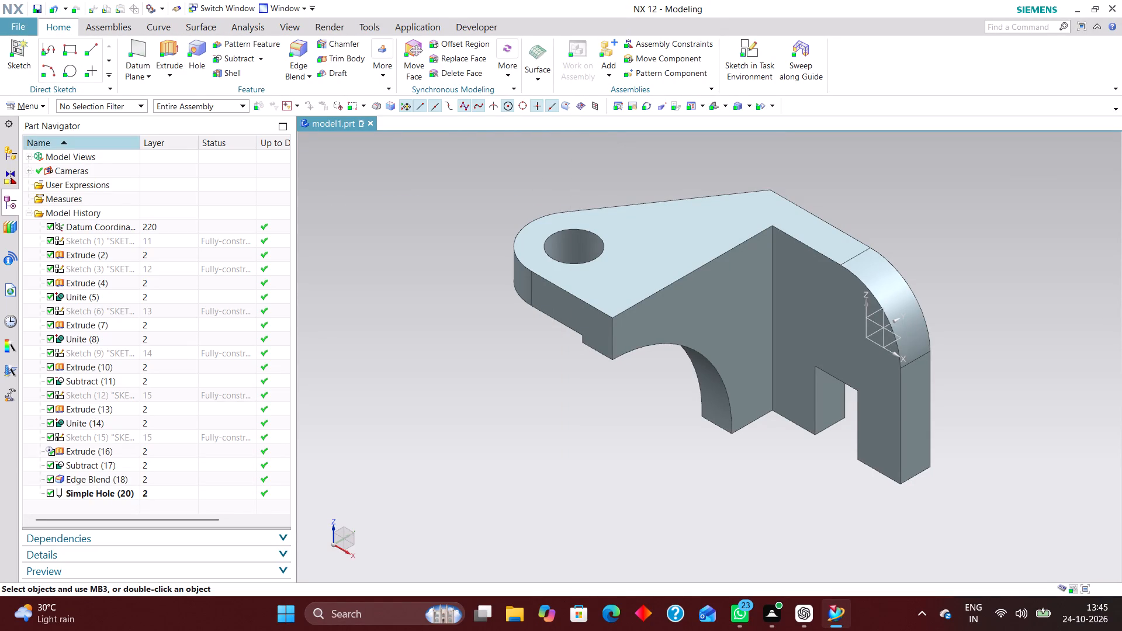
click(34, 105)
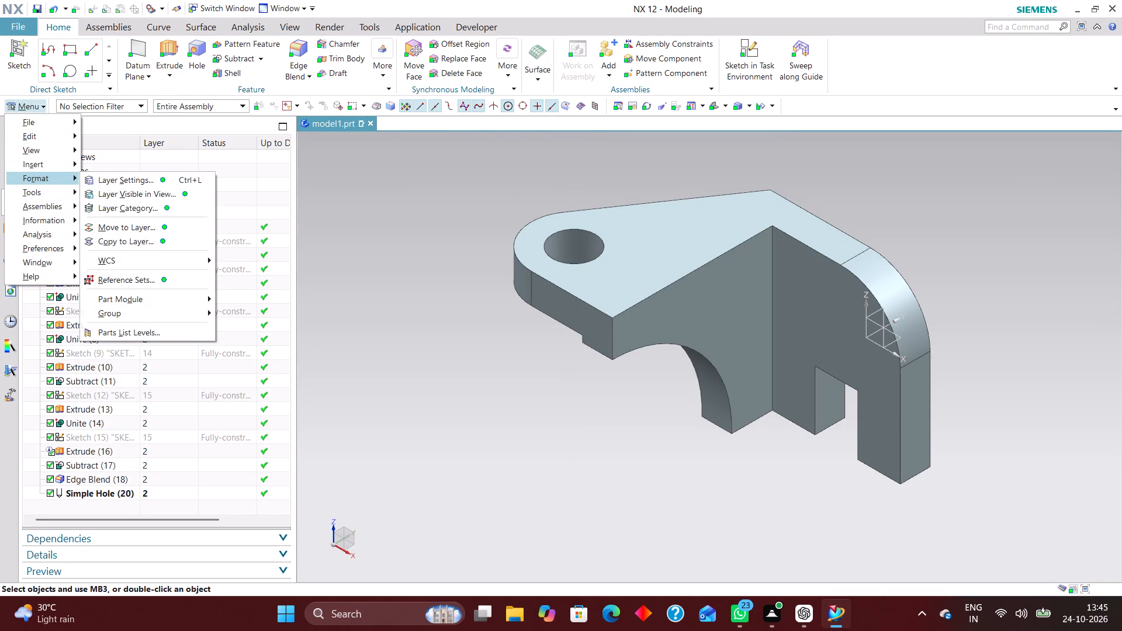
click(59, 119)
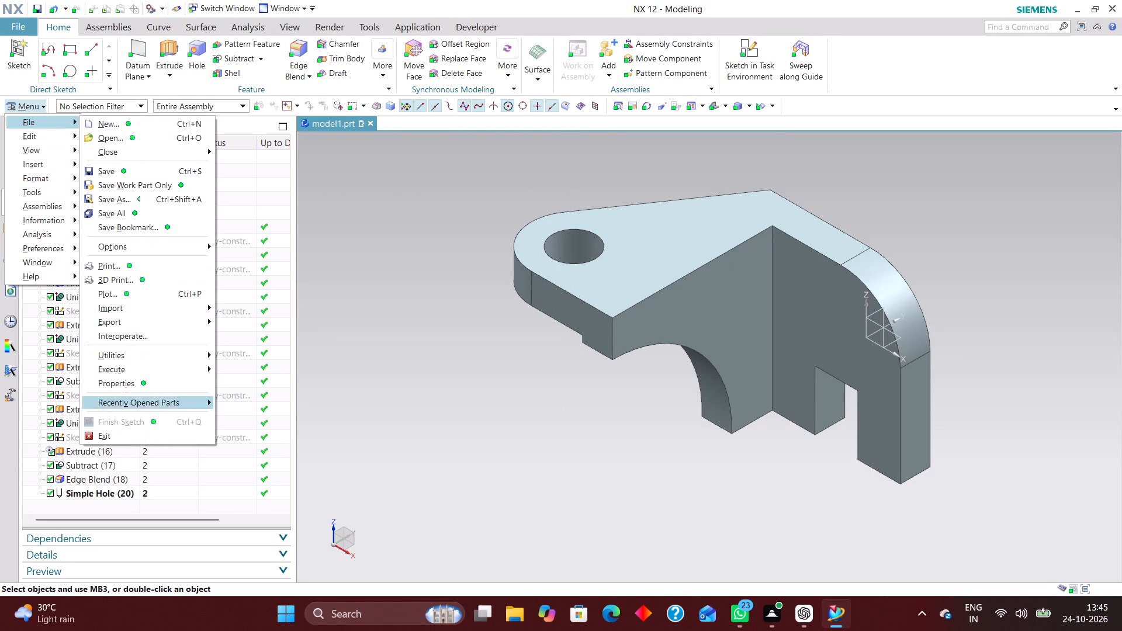
Turn on weight data updating on save in the displayed part's properties and update the weight data immediately.
click(160, 382)
click(157, 113)
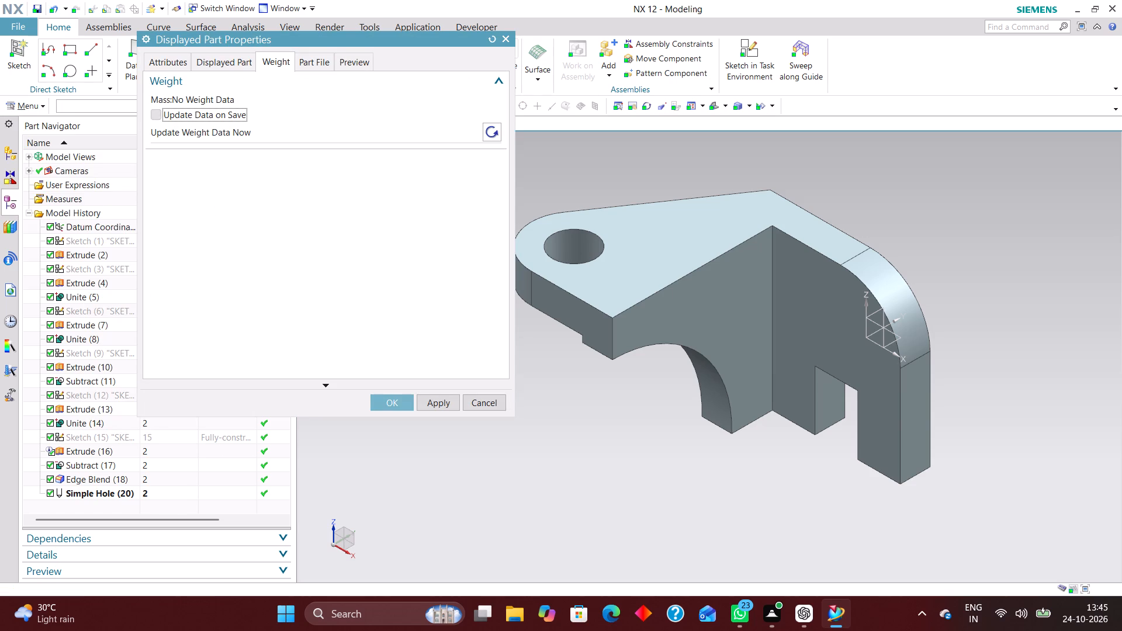
click(494, 127)
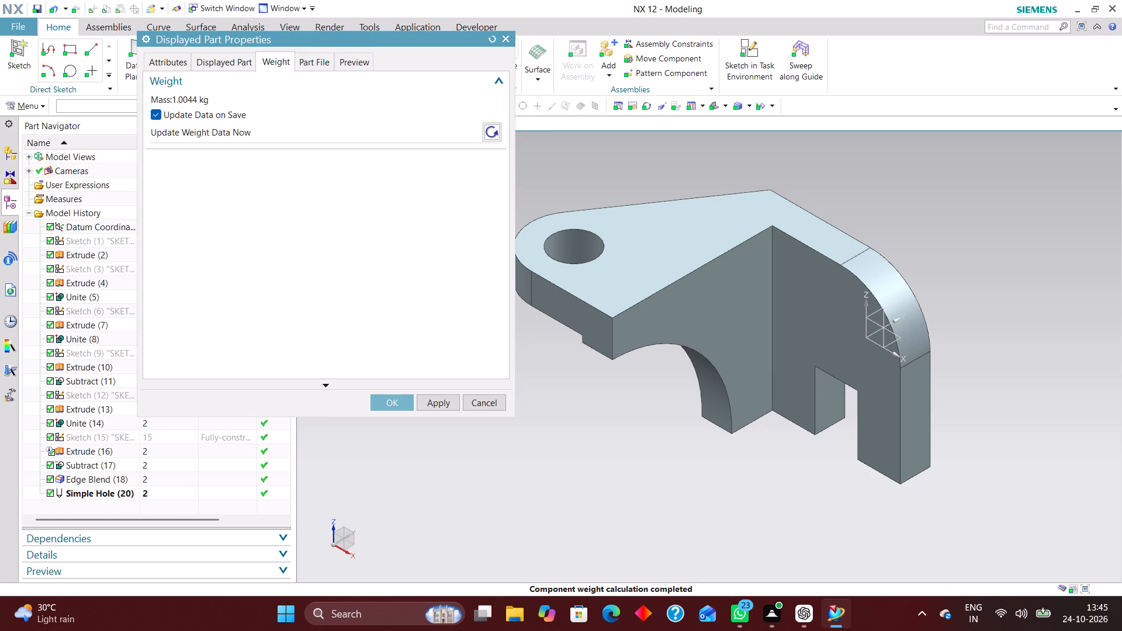
click(382, 403)
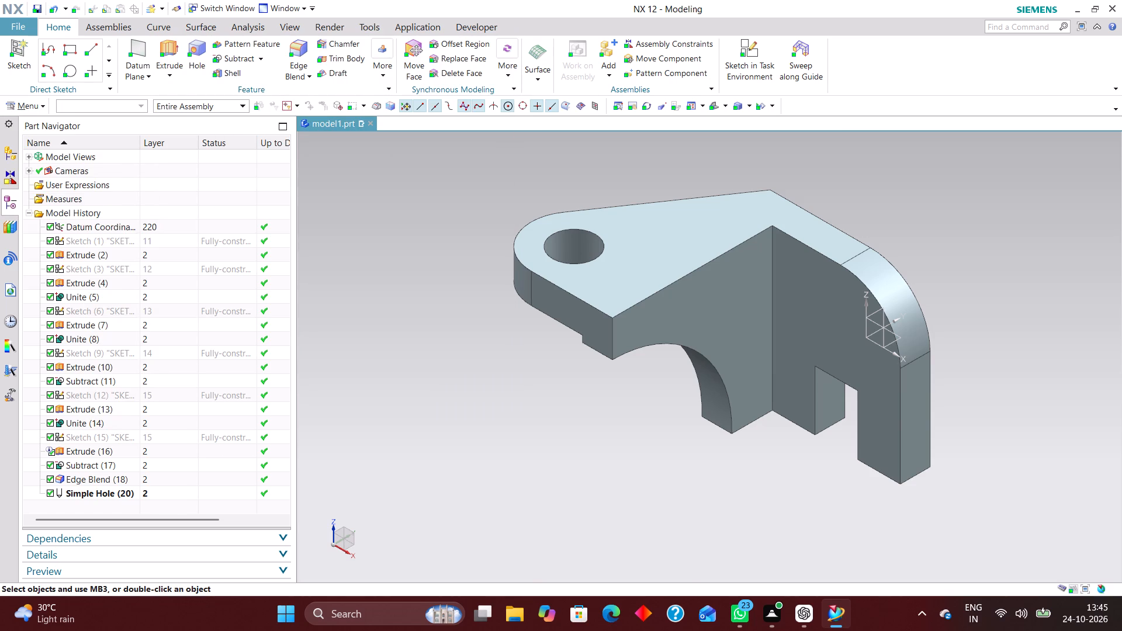
Create a new group containing the bracket's solid body.
click(44, 106)
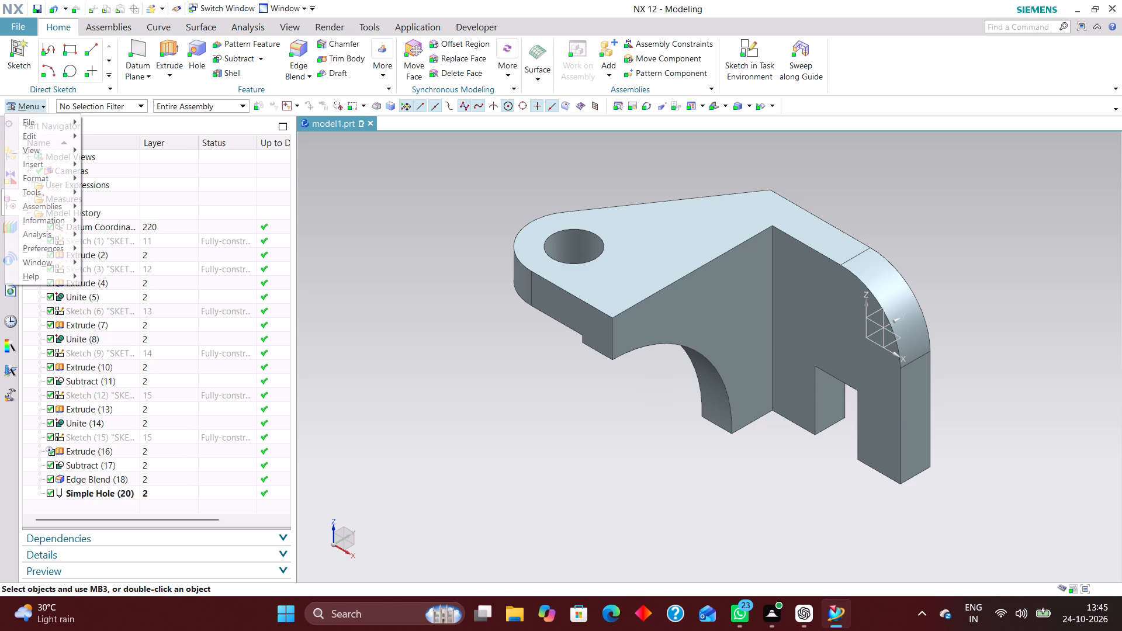
click(44, 119)
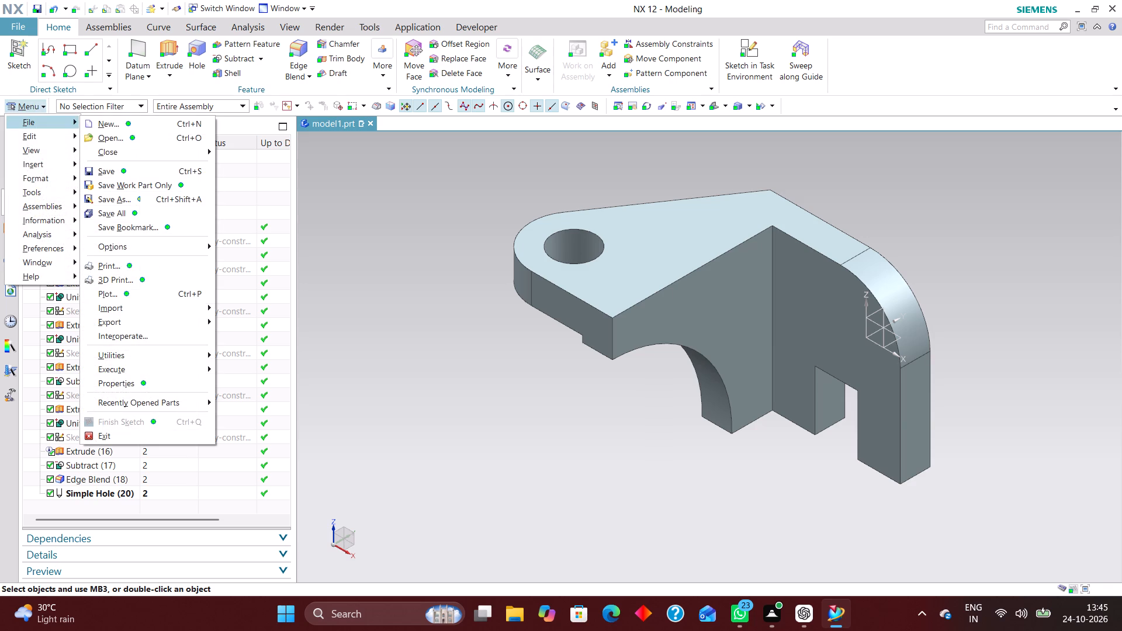
click(47, 174)
click(133, 309)
click(236, 309)
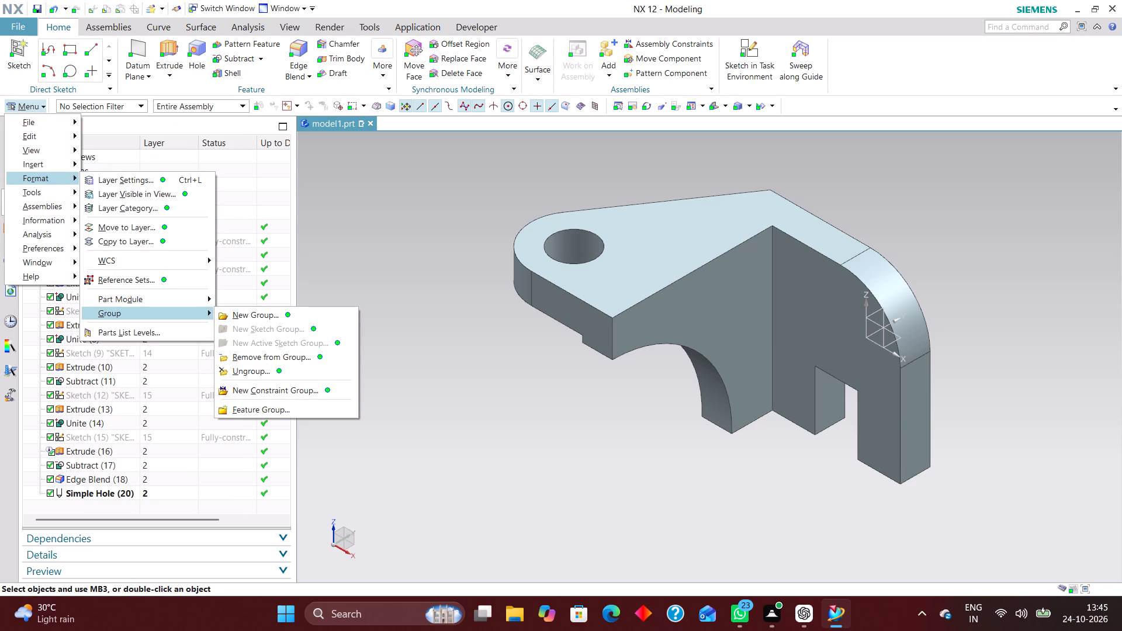
click(238, 315)
click(569, 314)
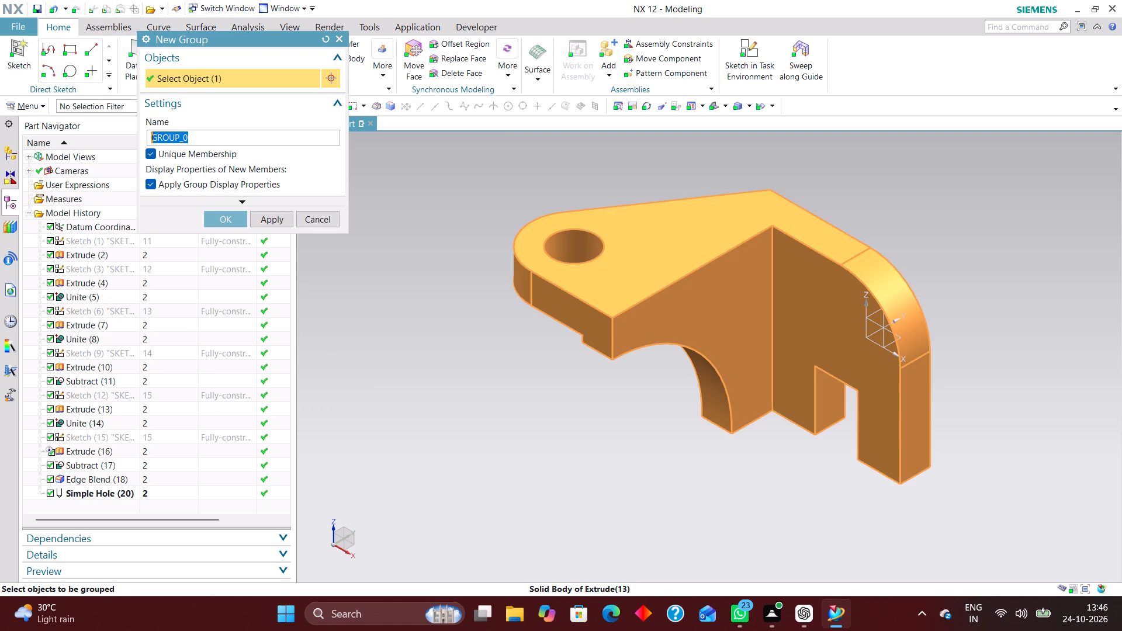
click(224, 215)
Start a Part Cleanup of the work part with all serious delete actions enabled, from unused expressions through part family data.
click(43, 109)
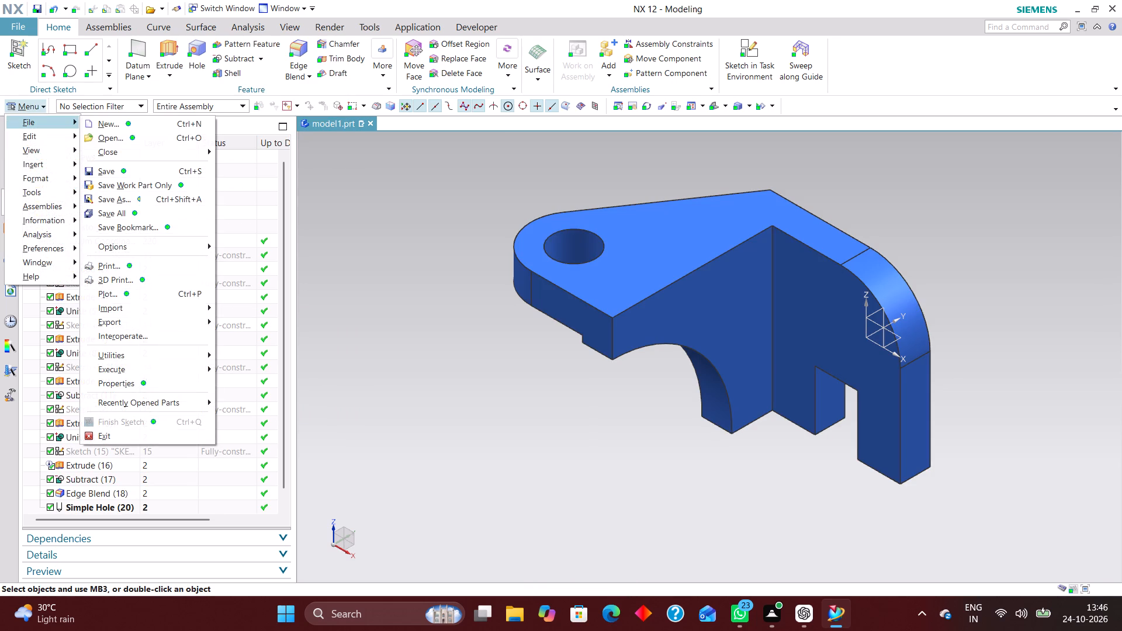
click(41, 118)
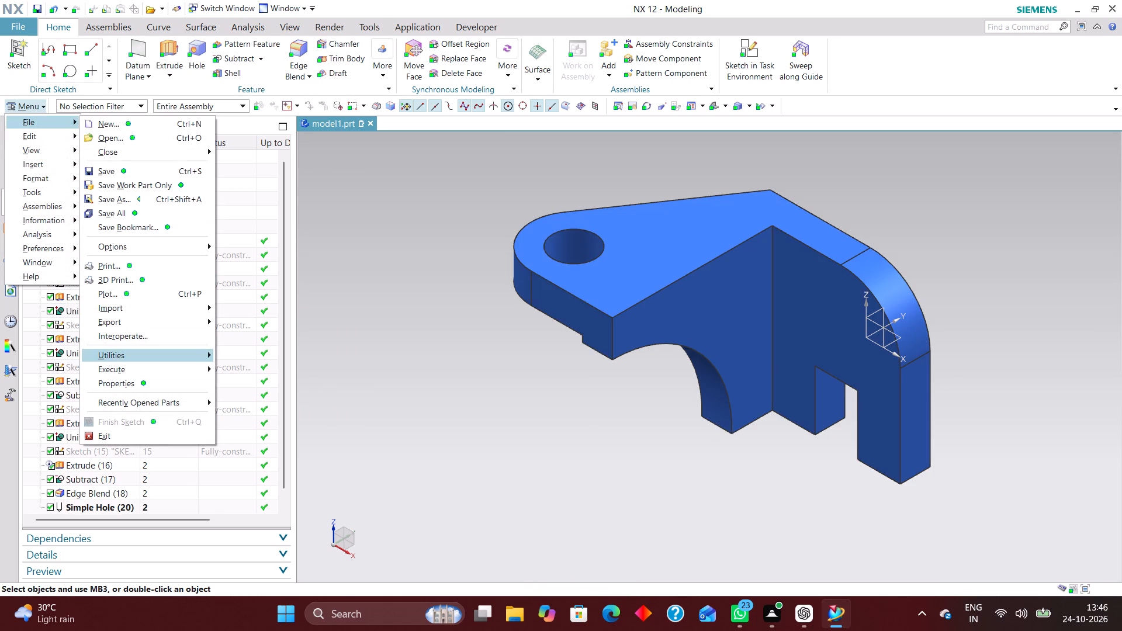
click(133, 353)
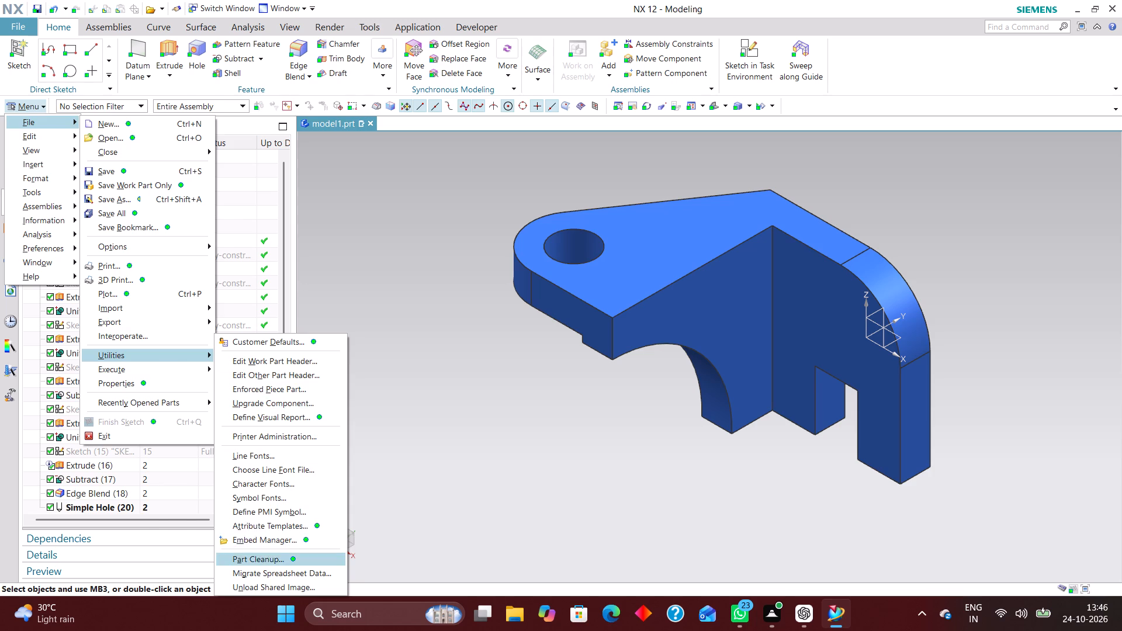
click(295, 559)
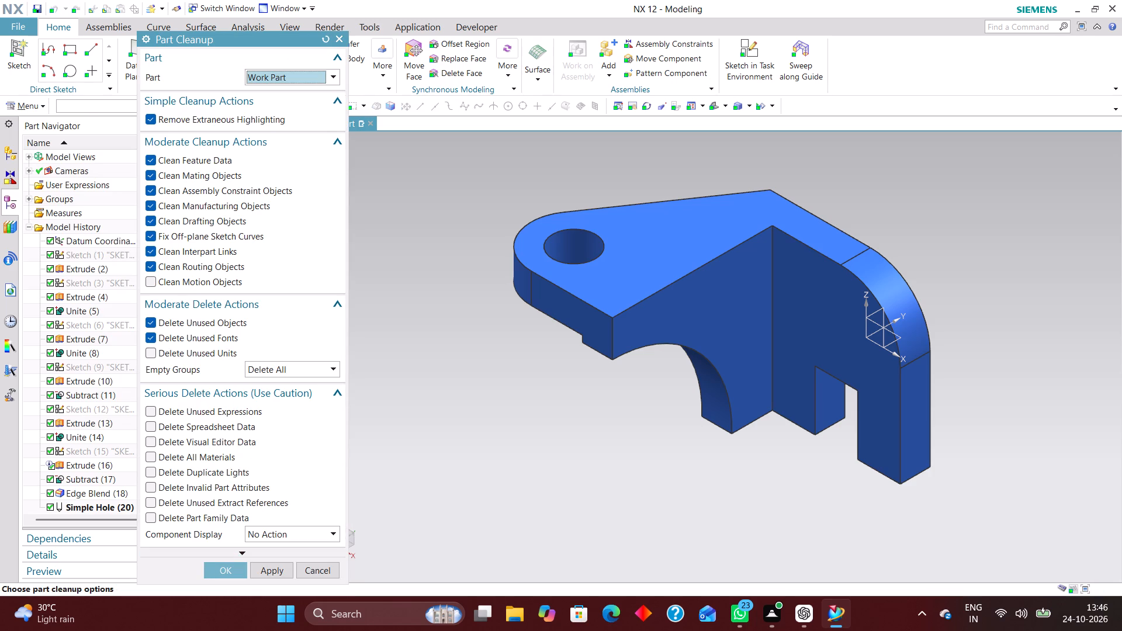
scroll(206, 360, down, 2)
click(206, 410)
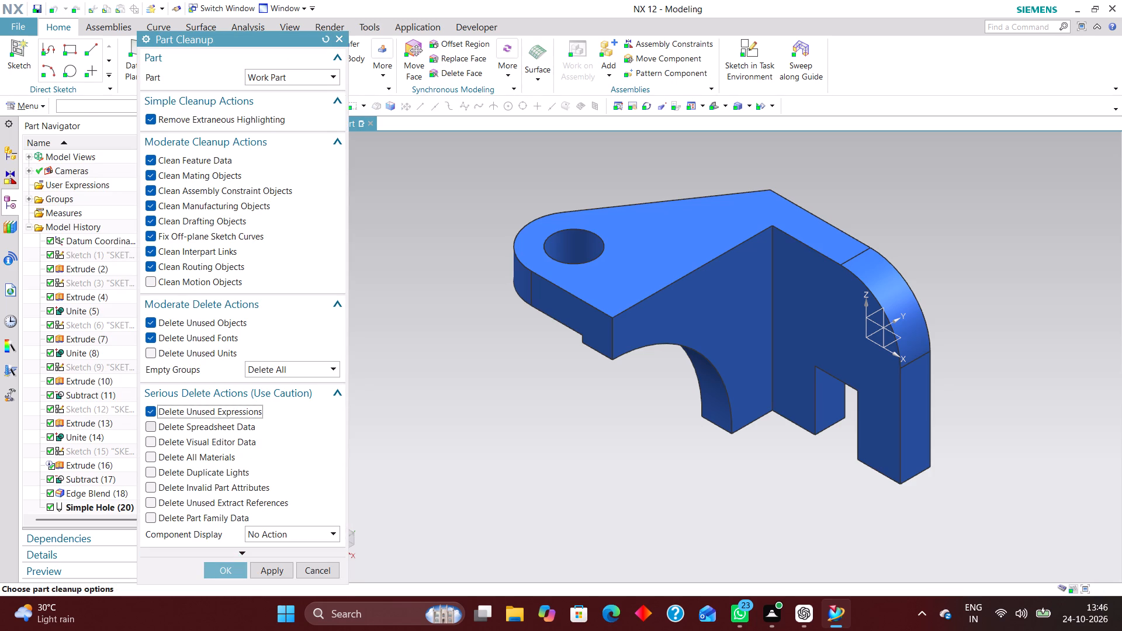
click(210, 424)
click(213, 445)
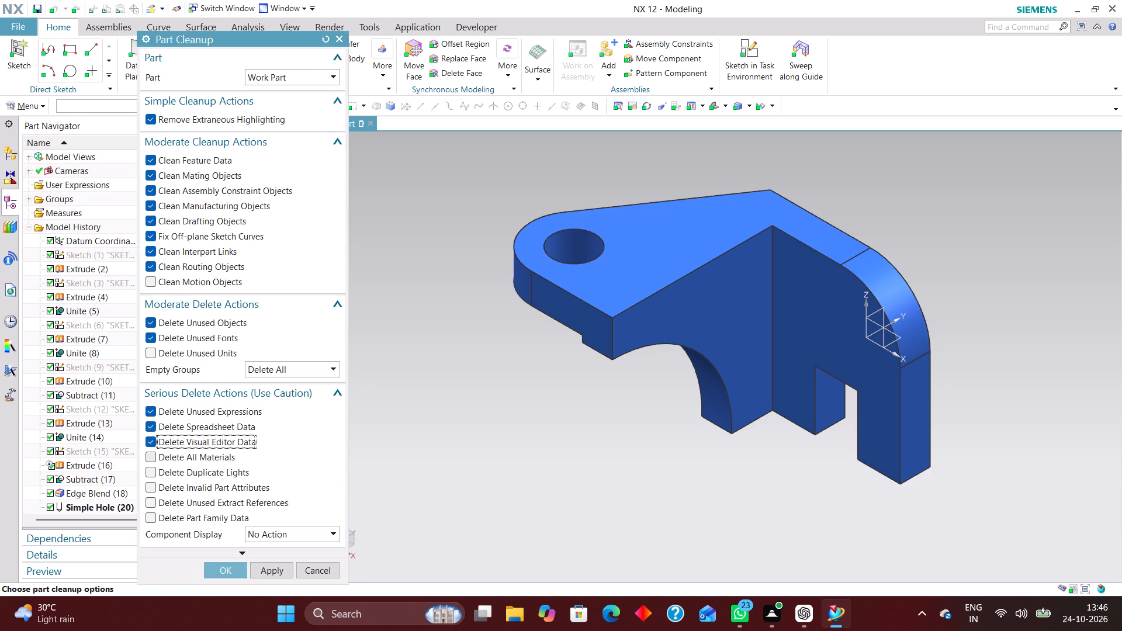
click(213, 458)
click(216, 470)
click(216, 483)
click(217, 497)
click(217, 514)
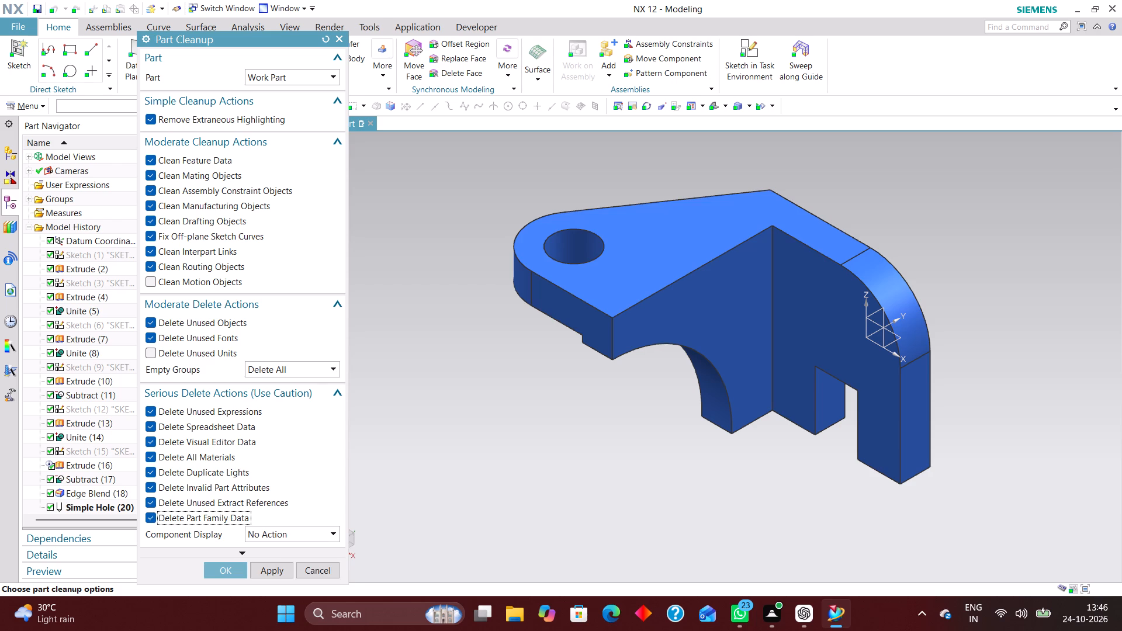
Set the cleanup's component display to Remove All Changes, include deleting unused units, and run the cleanup.
click(290, 532)
click(297, 575)
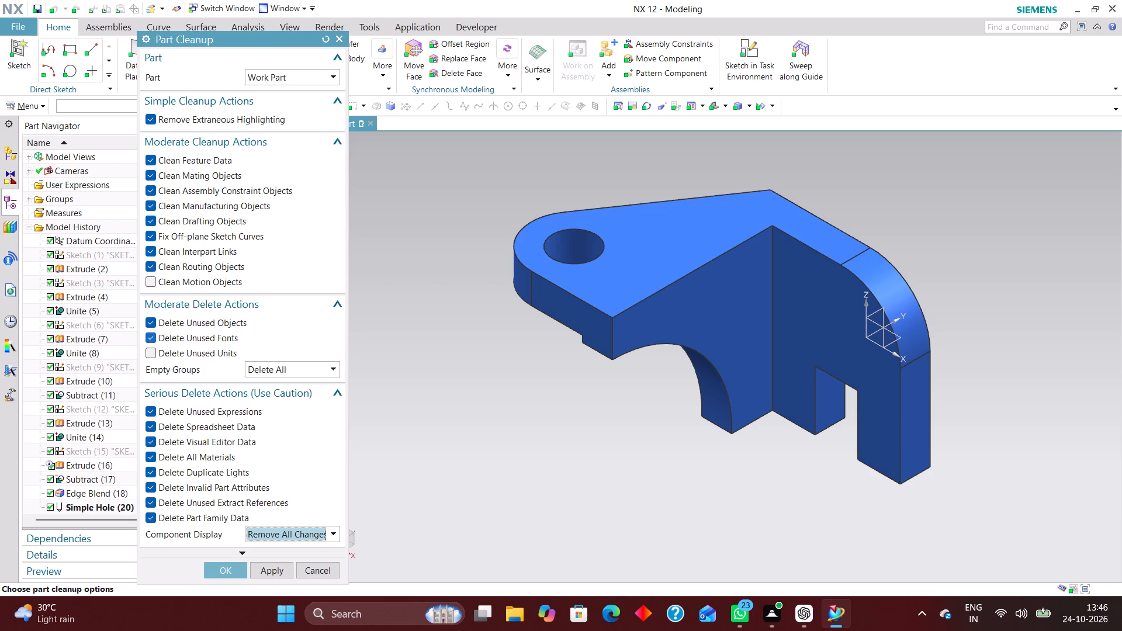
click(196, 360)
click(198, 357)
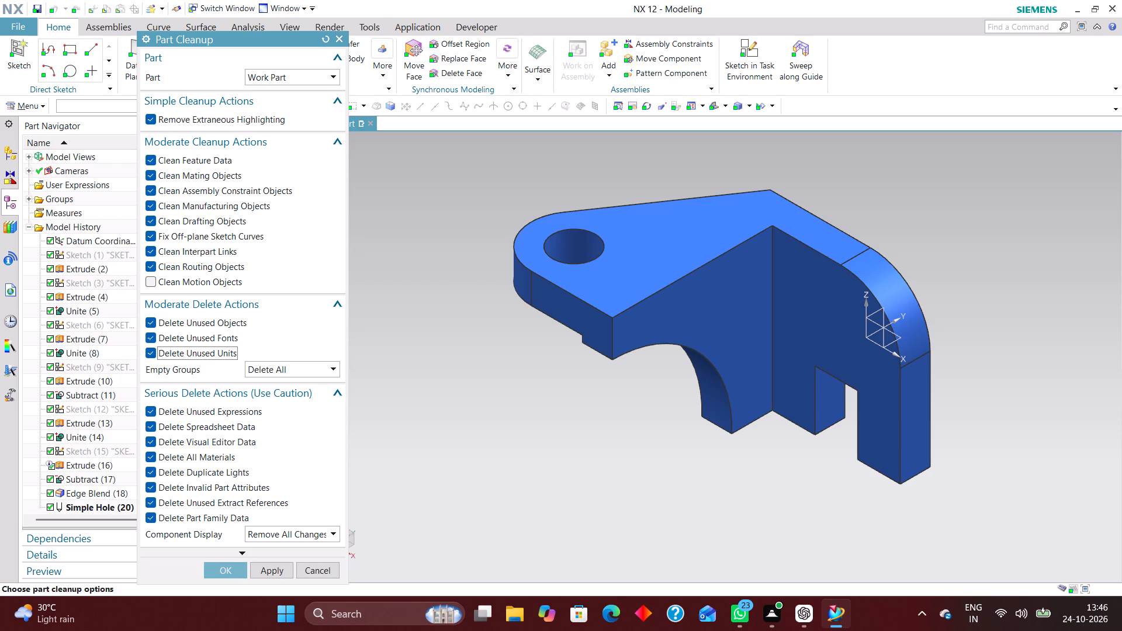
click(237, 565)
click(426, 339)
click(432, 320)
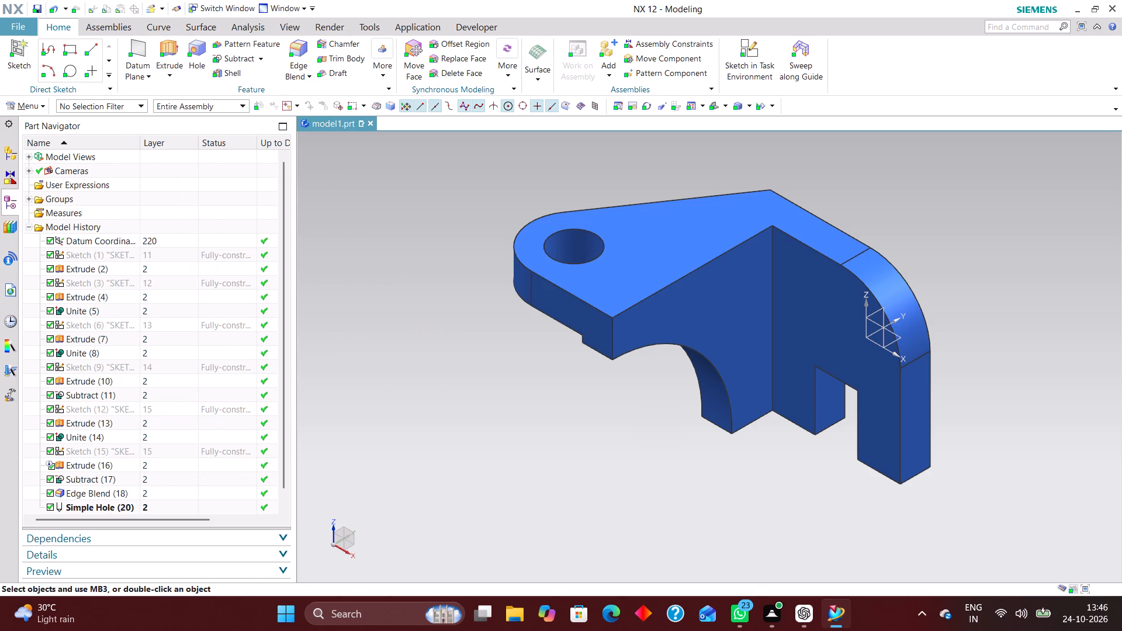
Add a new reference set to the work part containing the bracket's solid body.
click(38, 103)
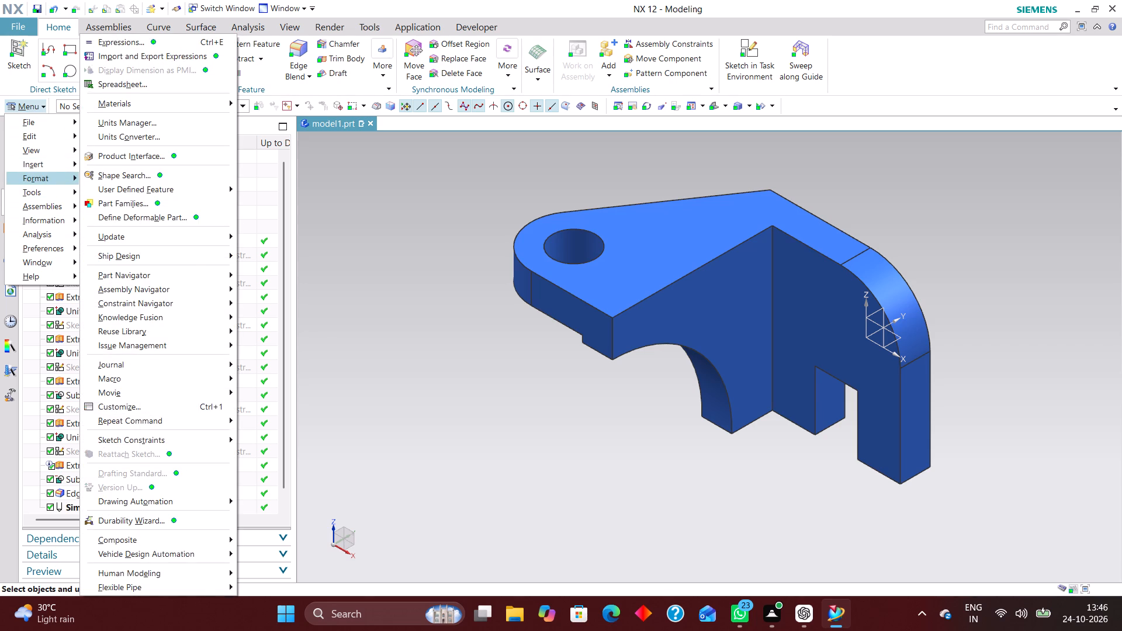
click(126, 279)
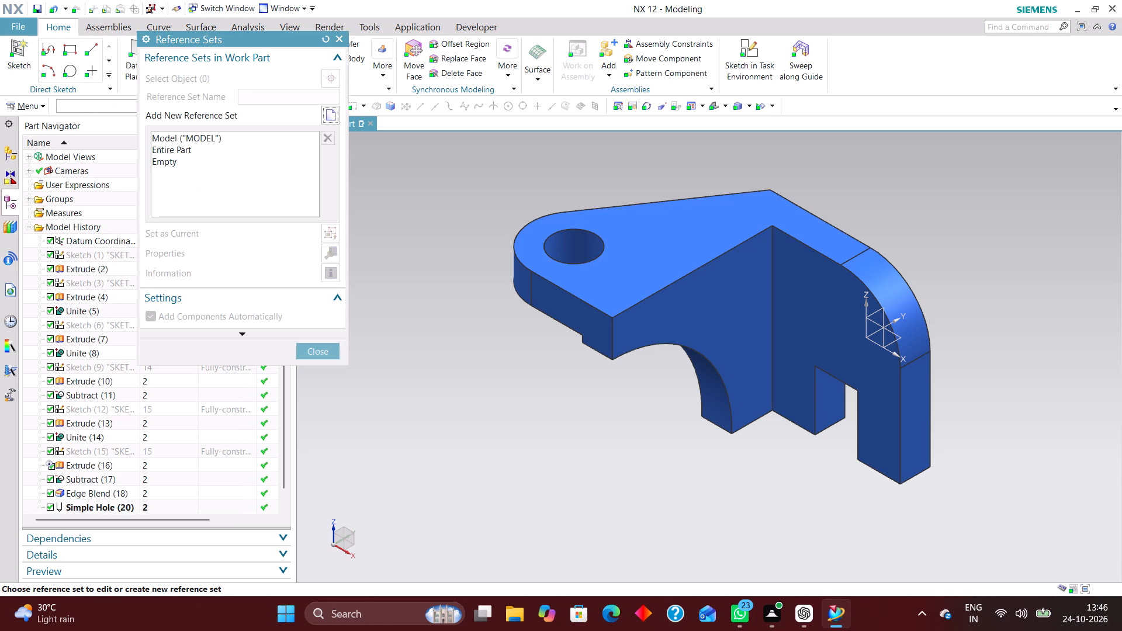
click(327, 113)
click(646, 274)
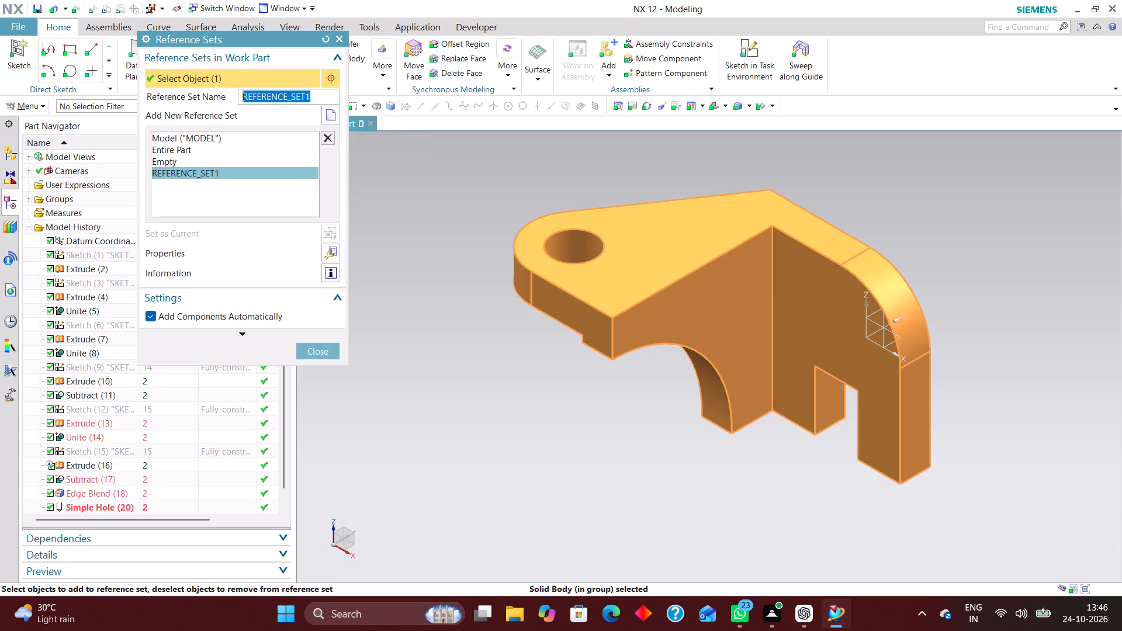
click(316, 357)
Add the bracket's solid body to the part's product interface objects.
click(31, 100)
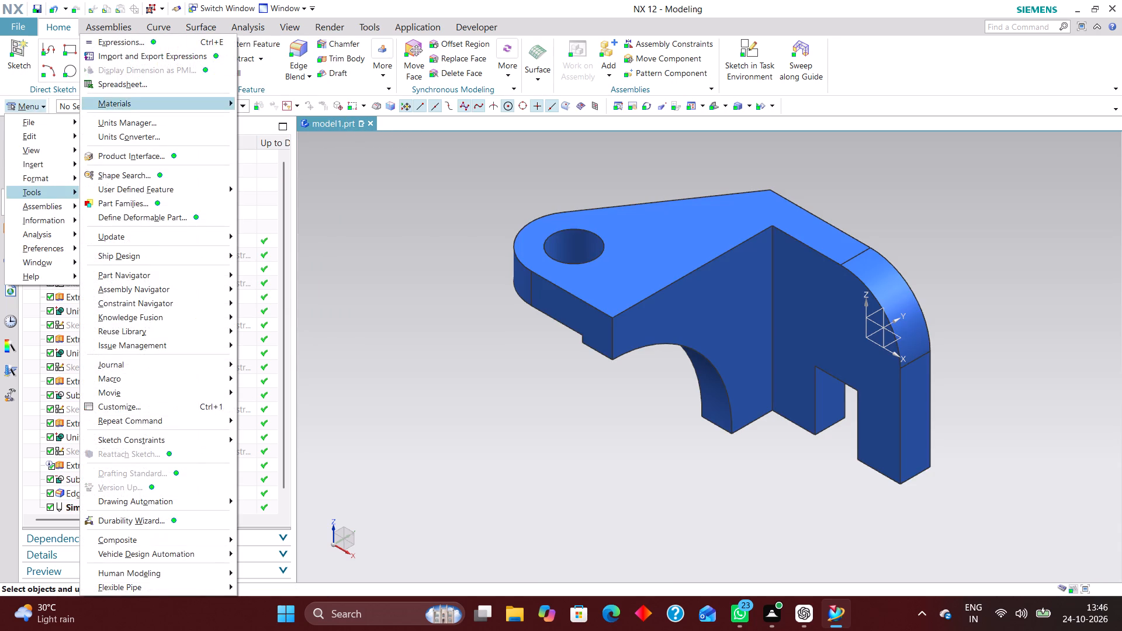
click(137, 152)
click(615, 285)
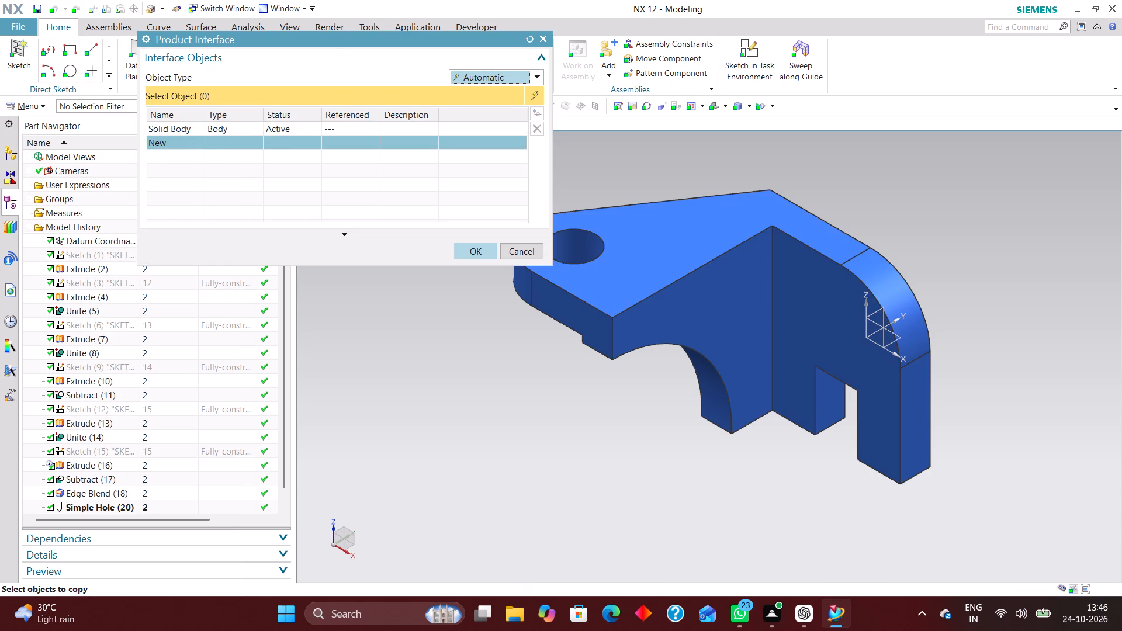
click(483, 247)
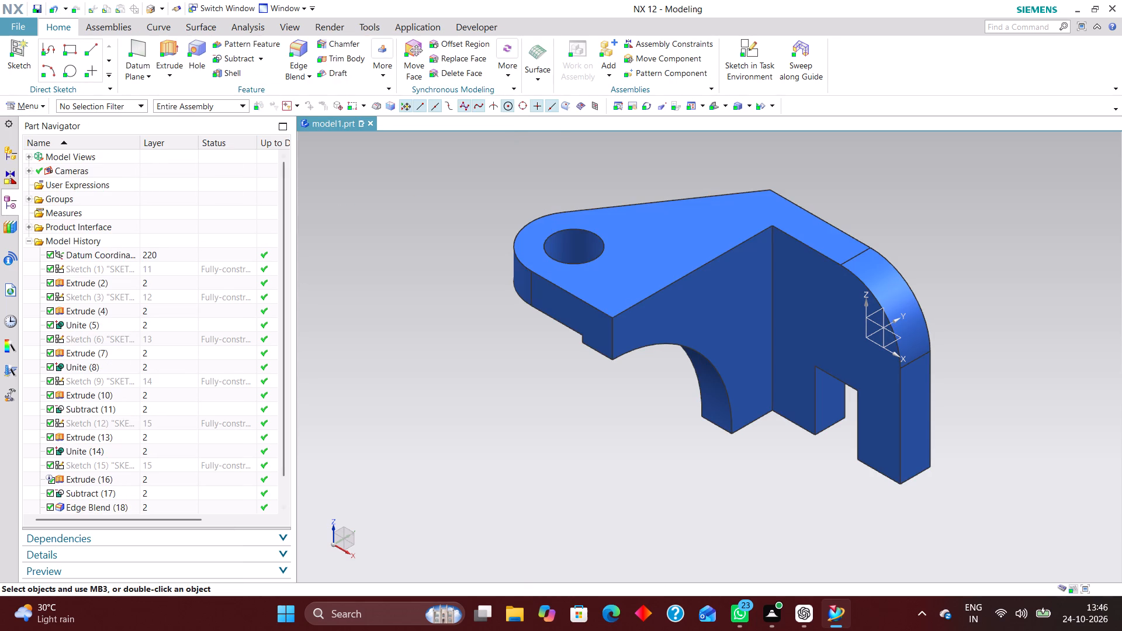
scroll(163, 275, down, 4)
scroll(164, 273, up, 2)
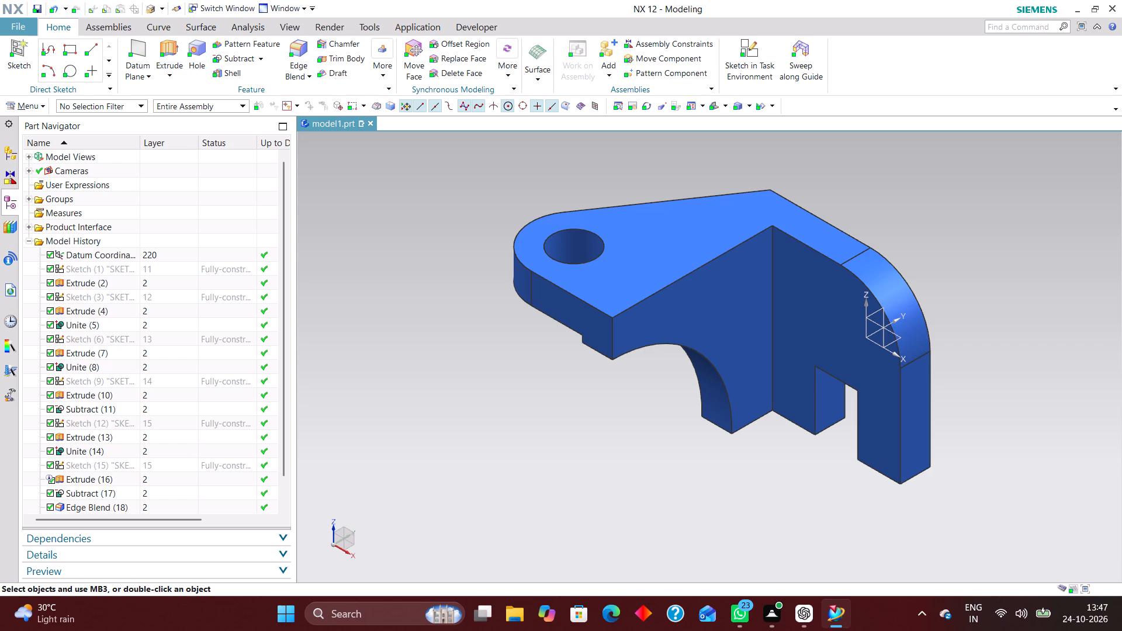
Create an A2 - Size drawing referencing model1 in the Curved Mounting Bracket folder, skipping the title block values and view creation wizard.
click(12, 27)
click(38, 44)
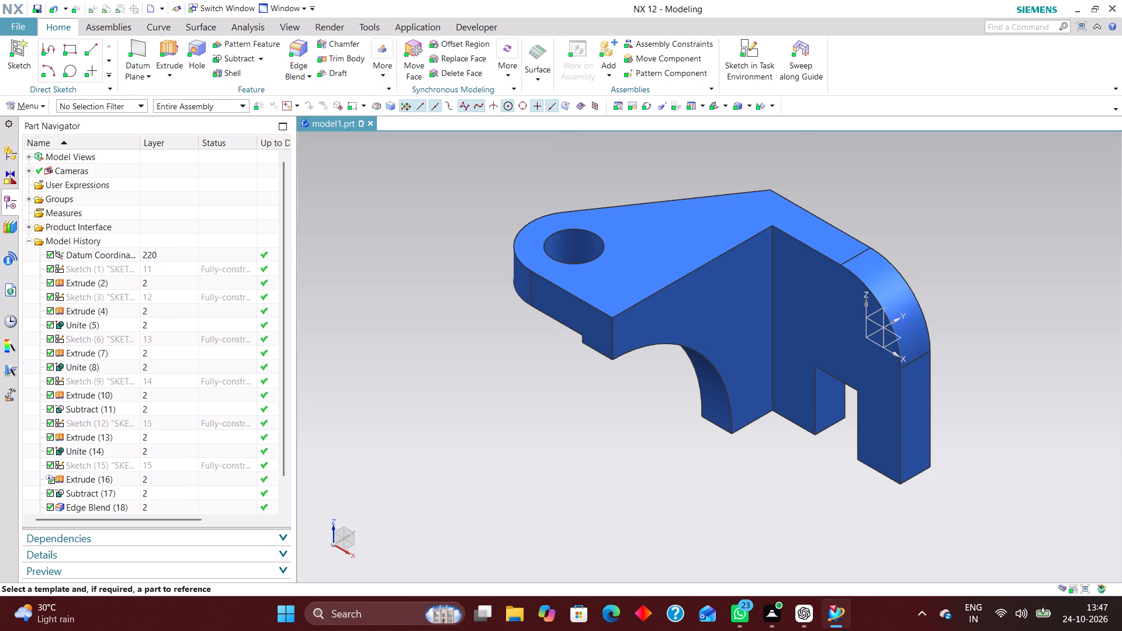
click(455, 157)
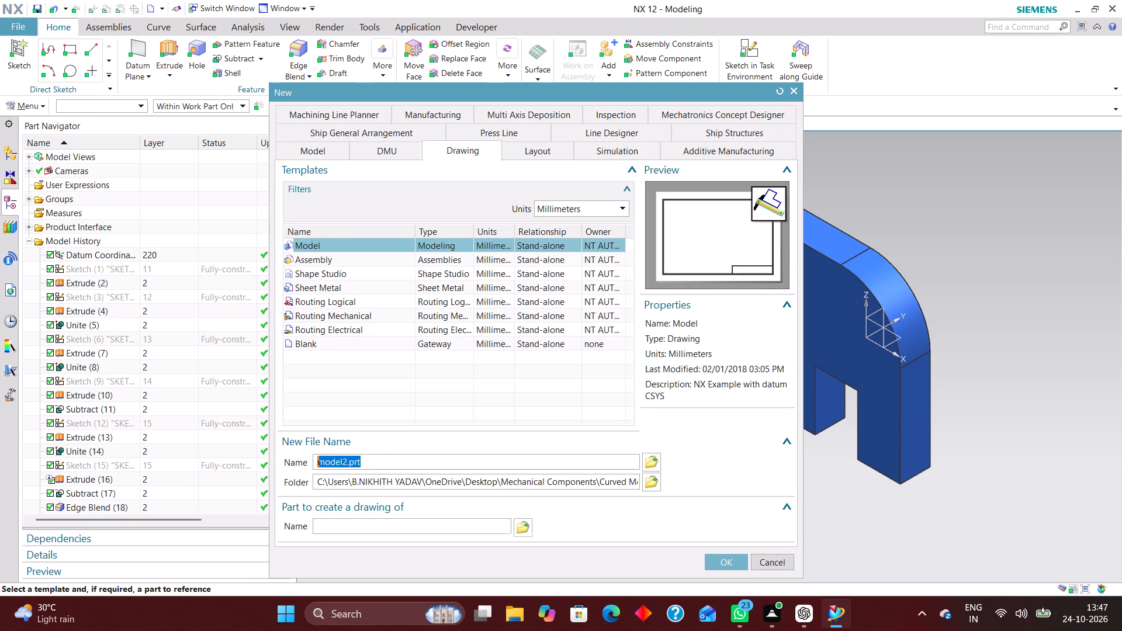
click(656, 481)
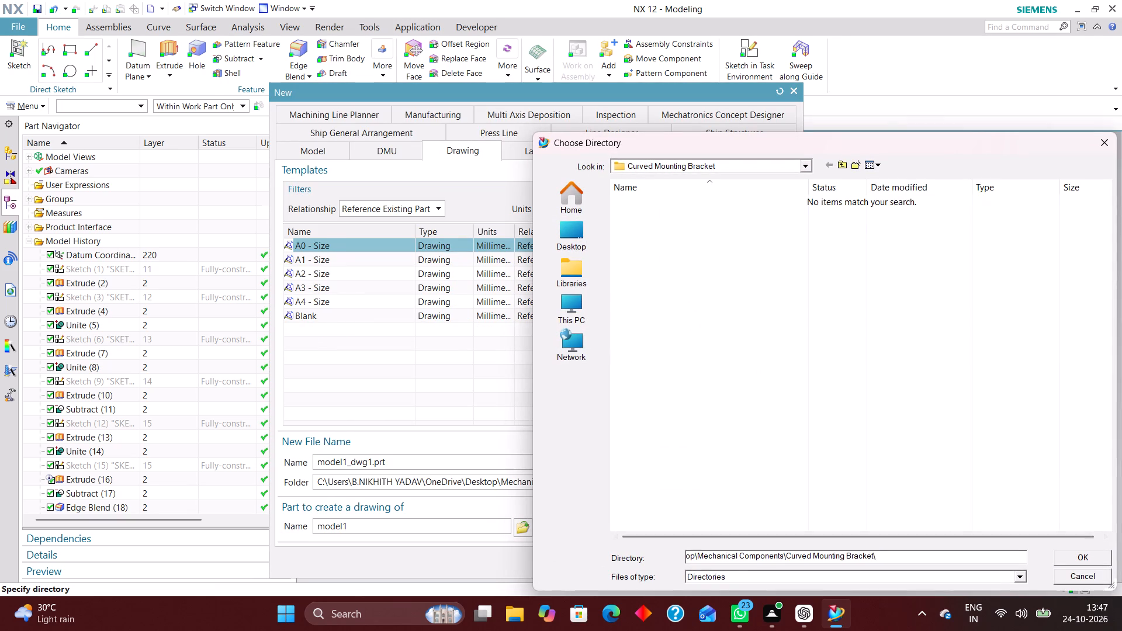
click(1090, 554)
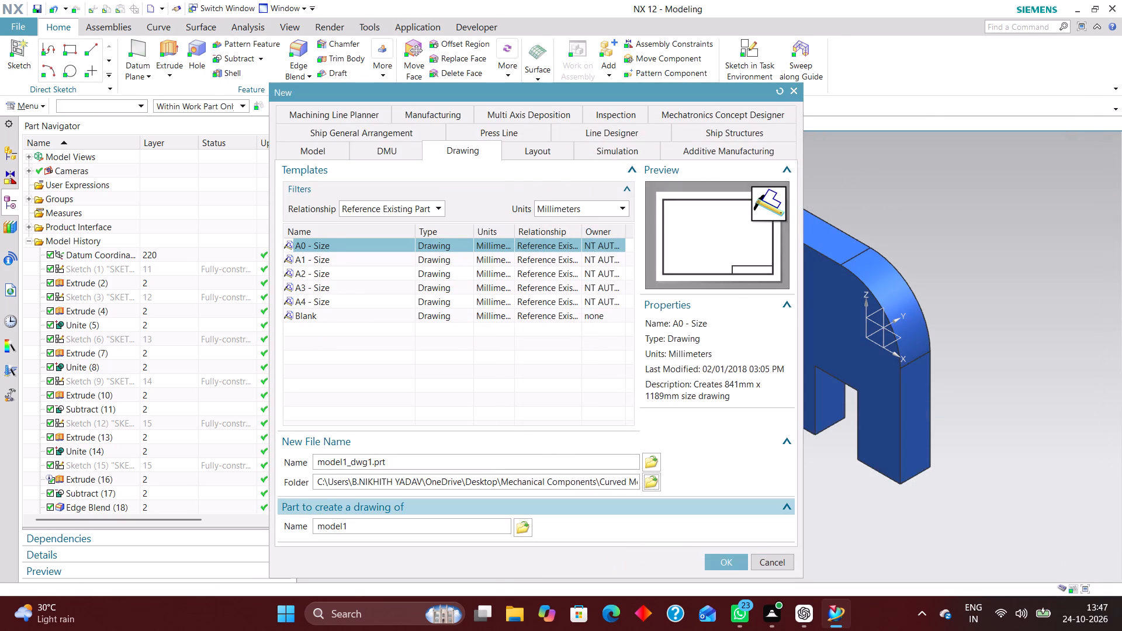
click(331, 273)
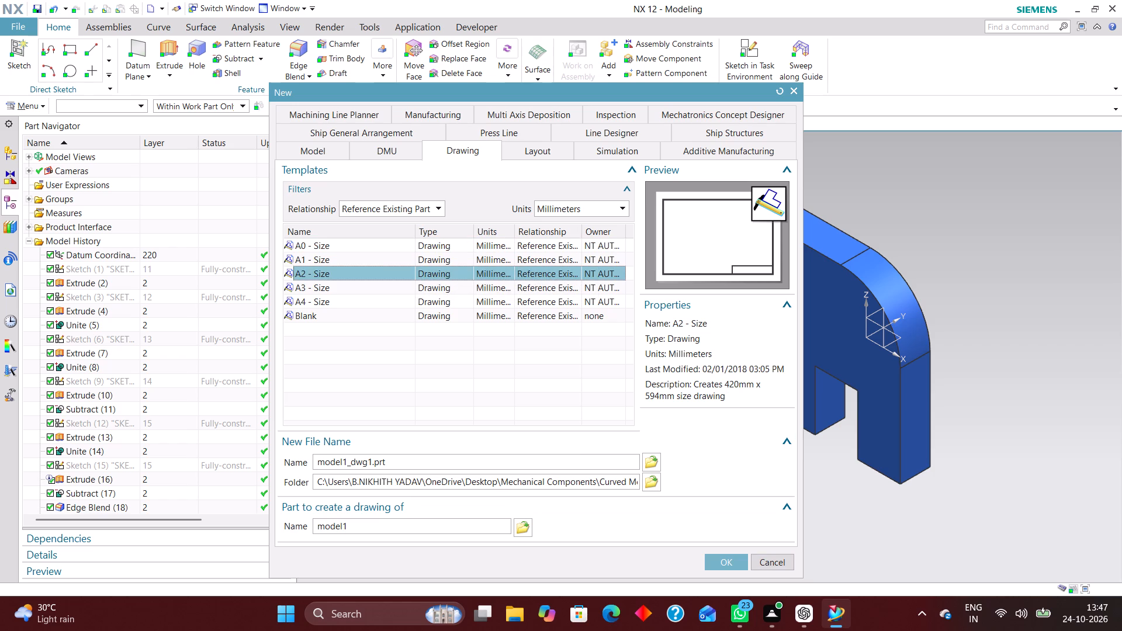
click(733, 568)
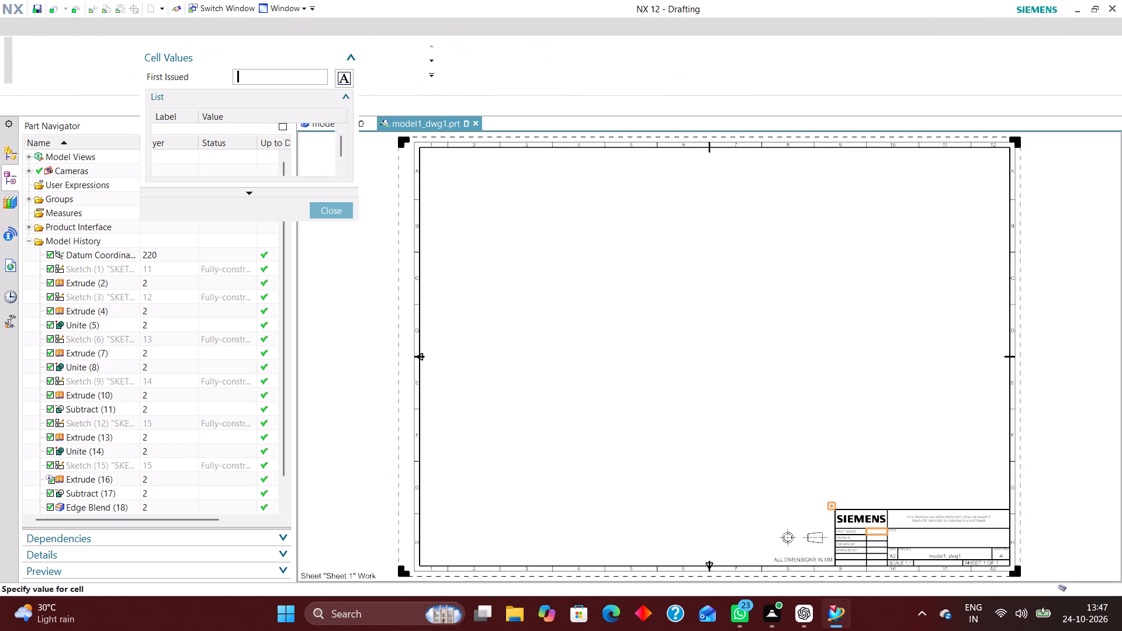
click(335, 214)
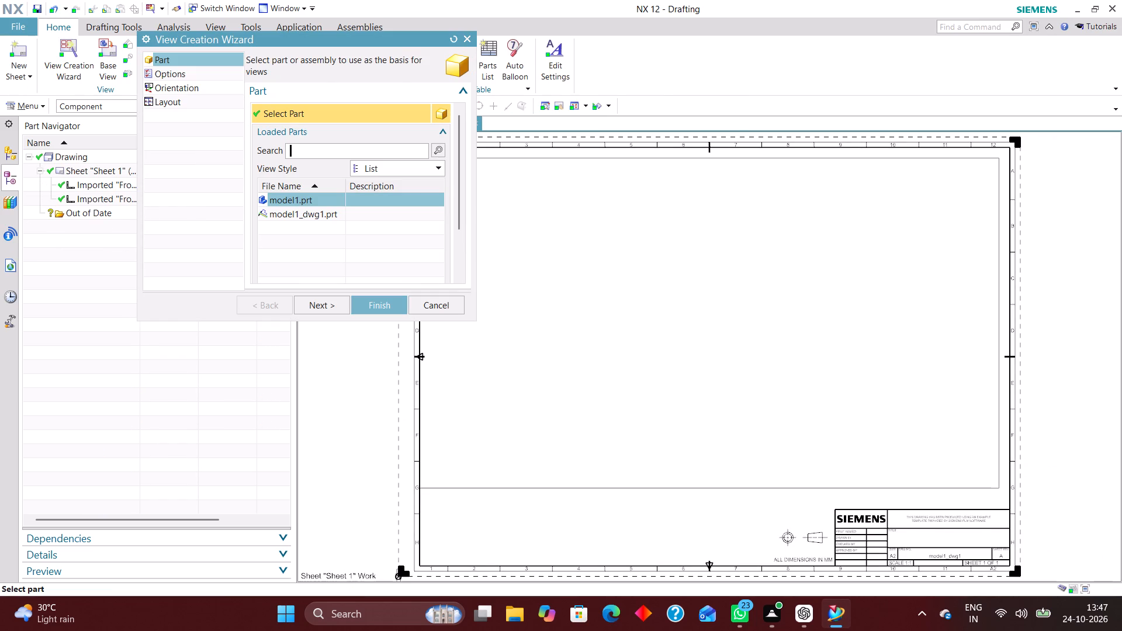
click(452, 302)
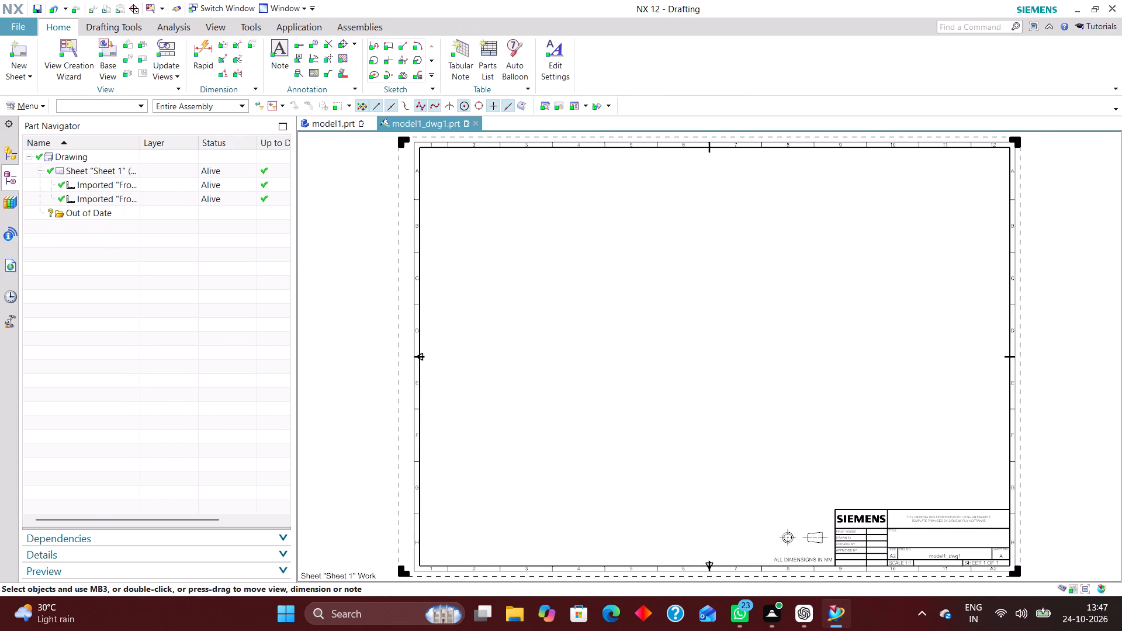
Make all the drawing's layers selectable and set the work layer to 2 in the layer settings.
key(ctrl+l)
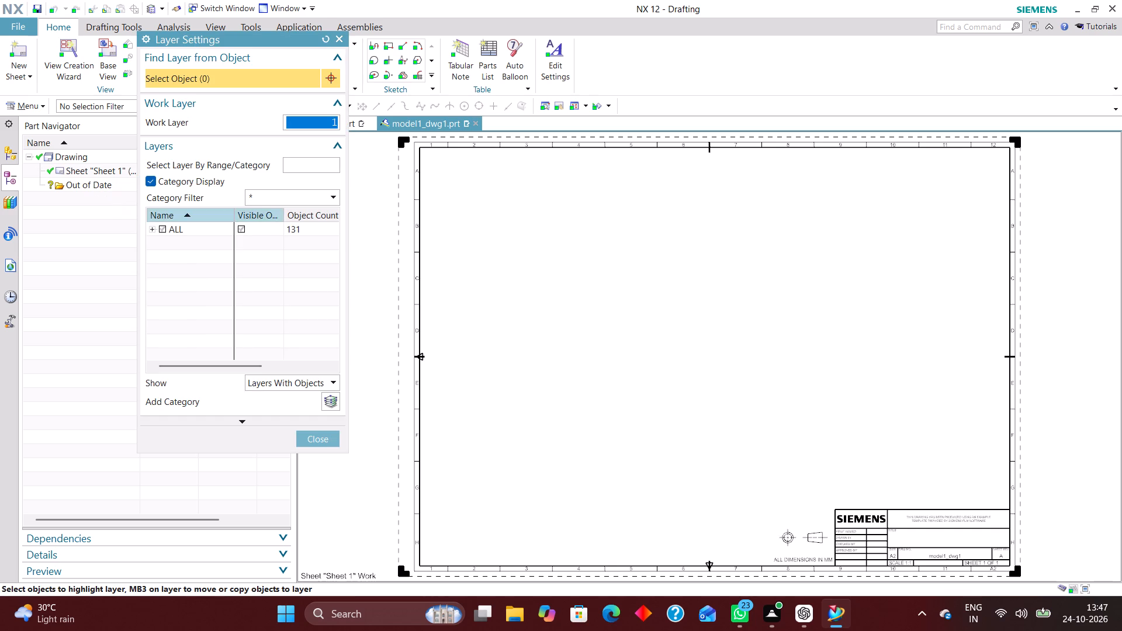
click(164, 228)
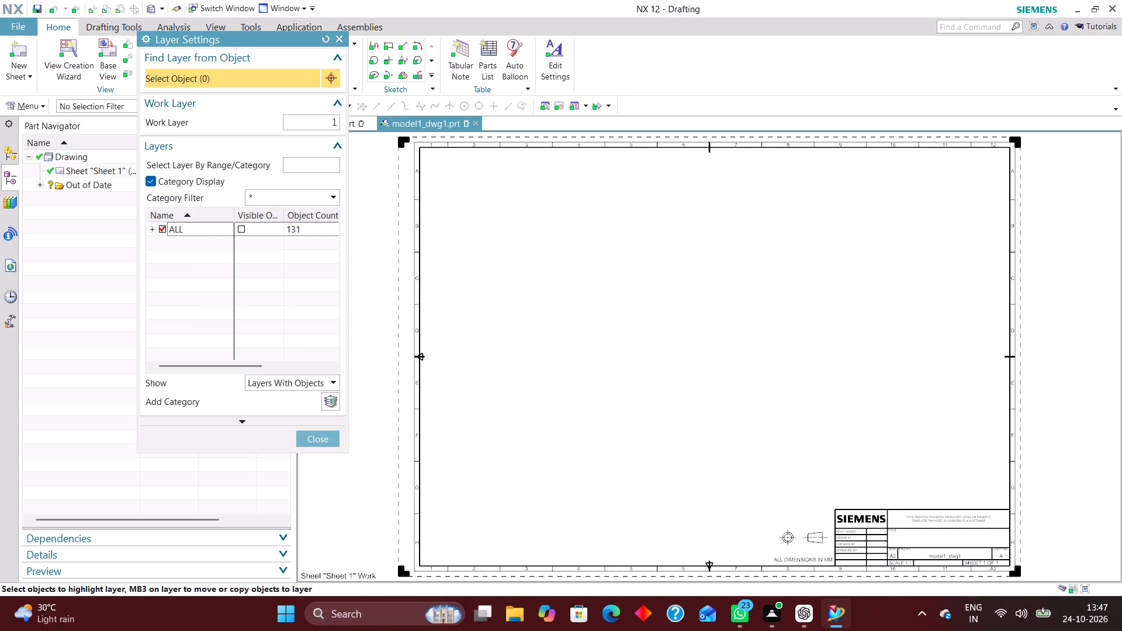
drag(317, 122, 452, 122)
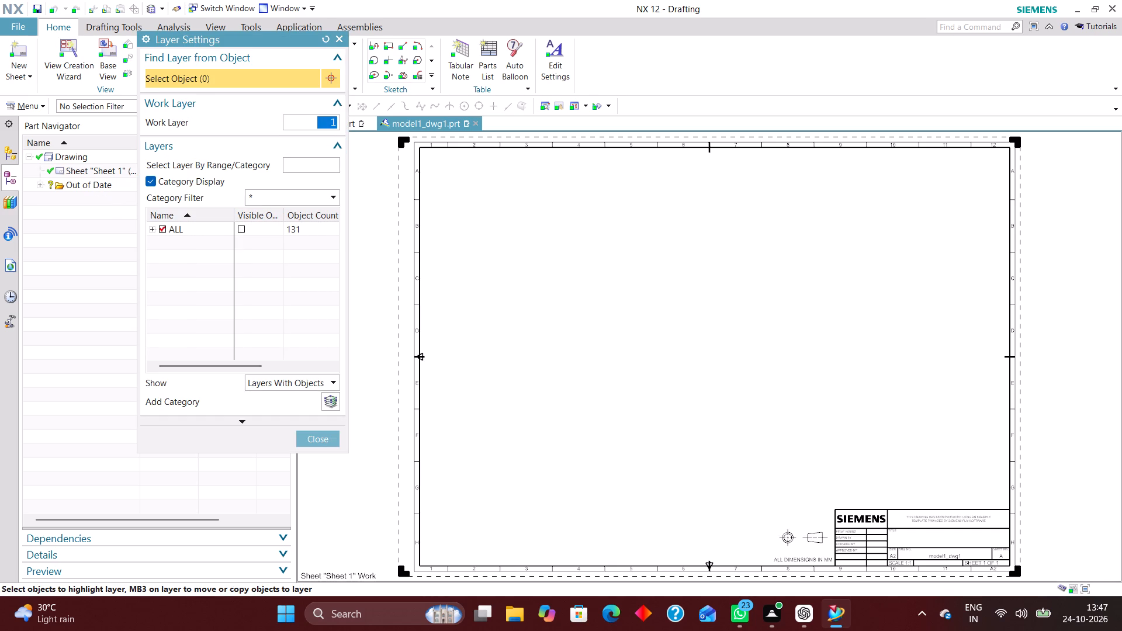
key(2)
key(Return)
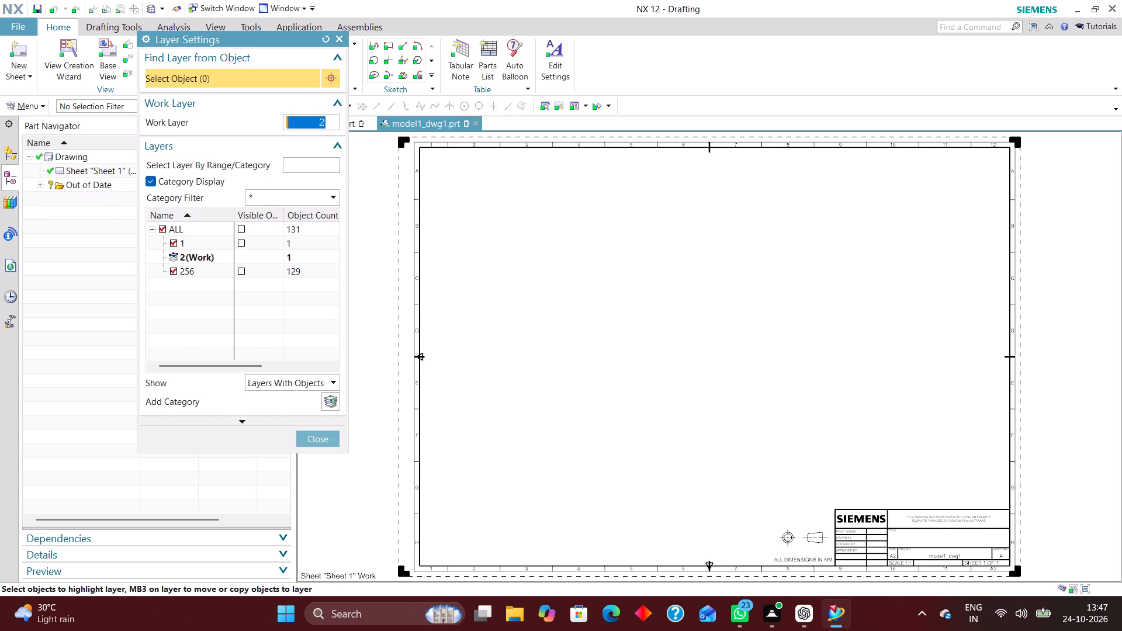
click(328, 440)
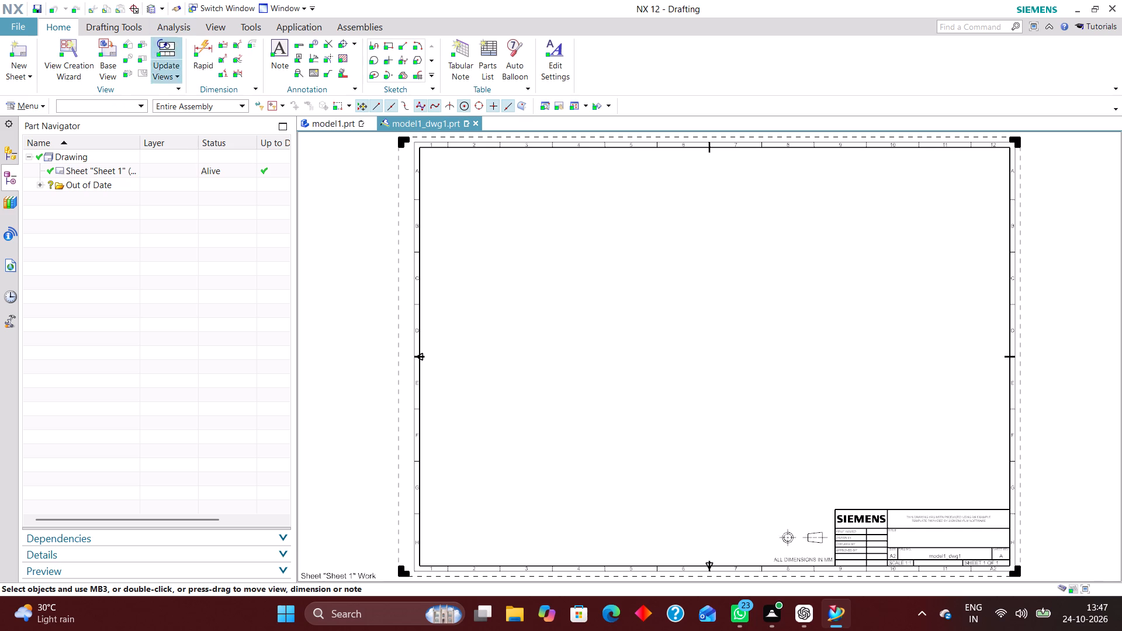
Place an Isometric base view of the bracket at 1:1 scale in the upper-right area of the sheet.
click(102, 54)
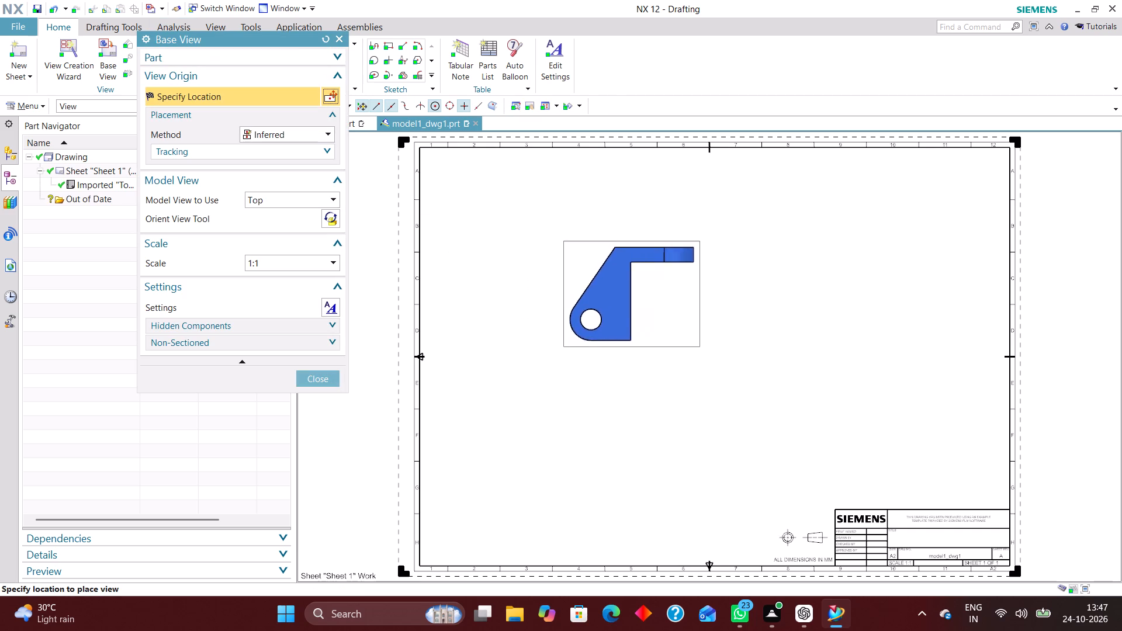
click(311, 196)
click(284, 291)
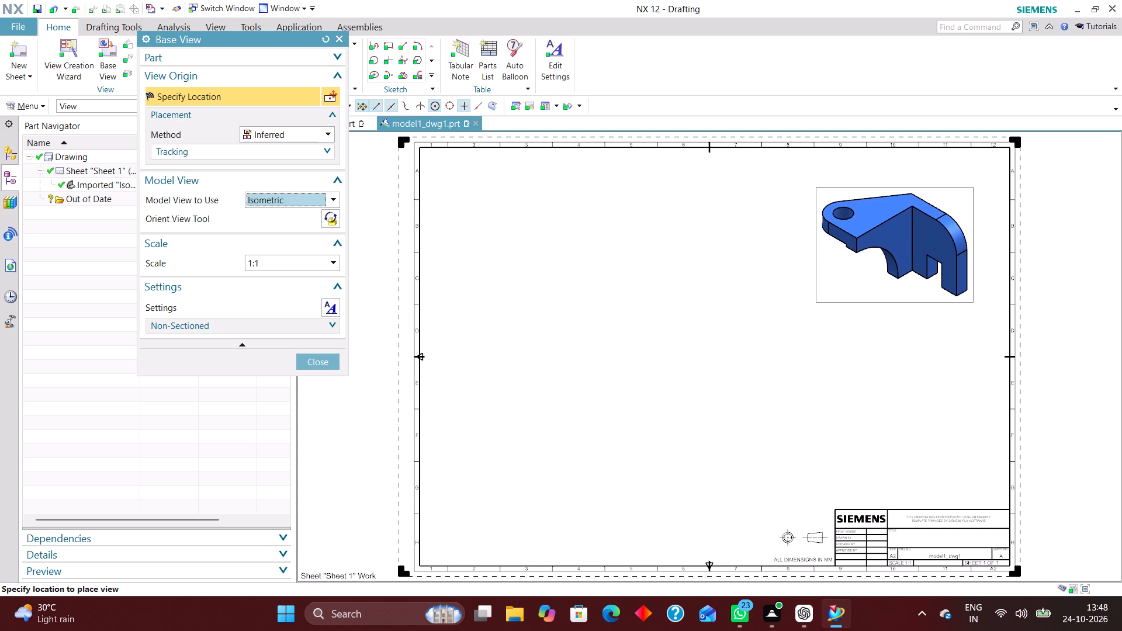
click(895, 245)
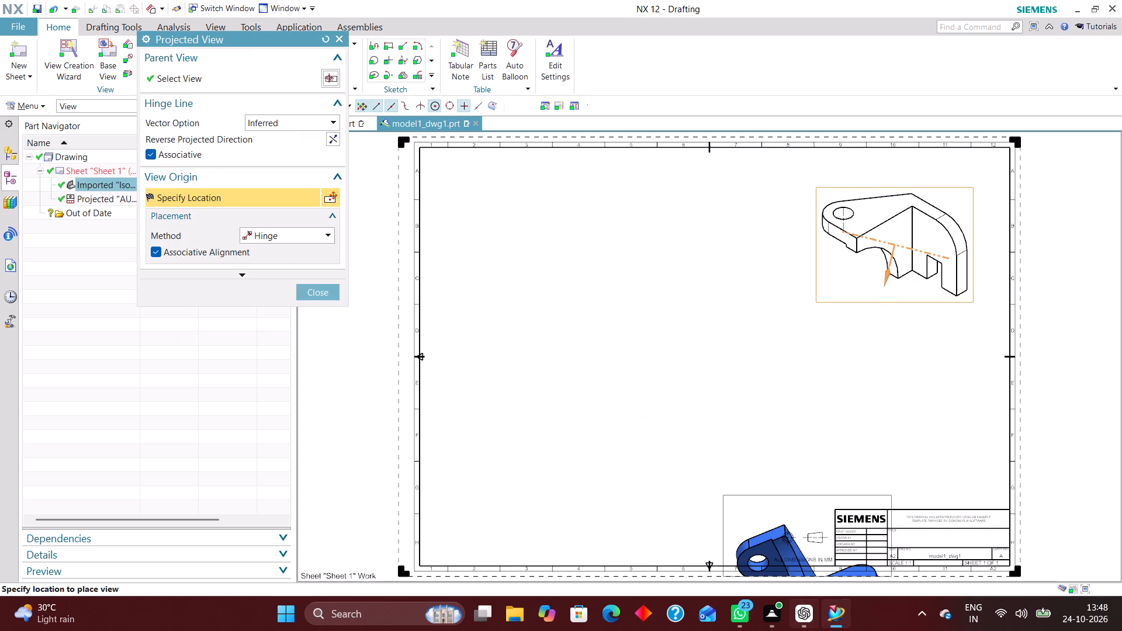
Switch to ChatGPT and open the attached reference drawing IMG-20260921-WA0001.pdf from the conversation.
click(805, 618)
scroll(723, 358, up, 4)
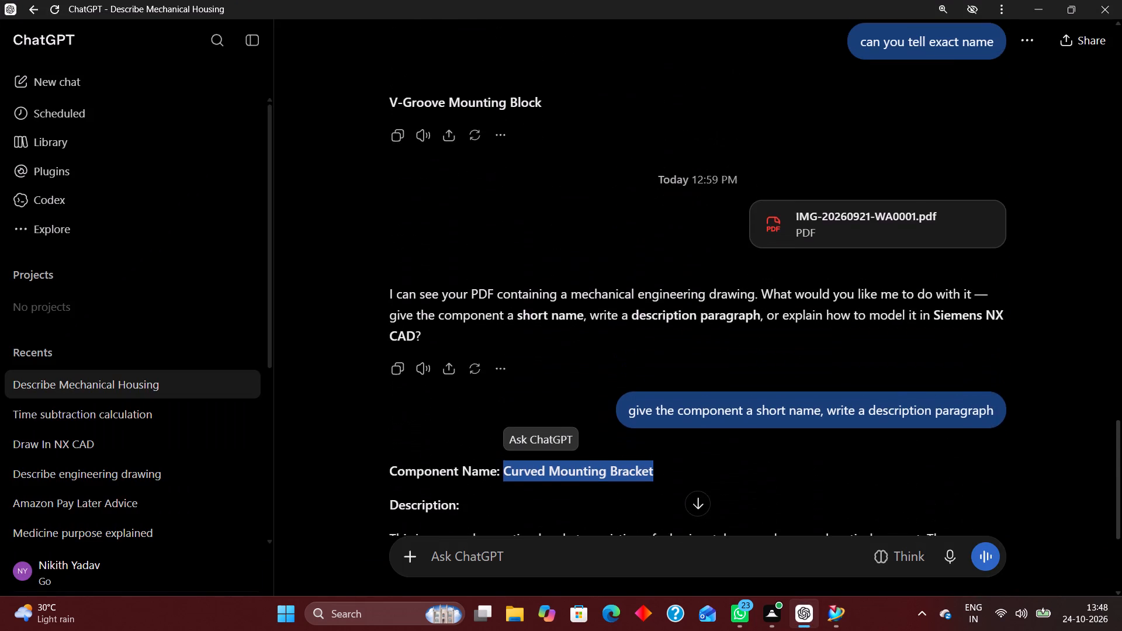
click(821, 264)
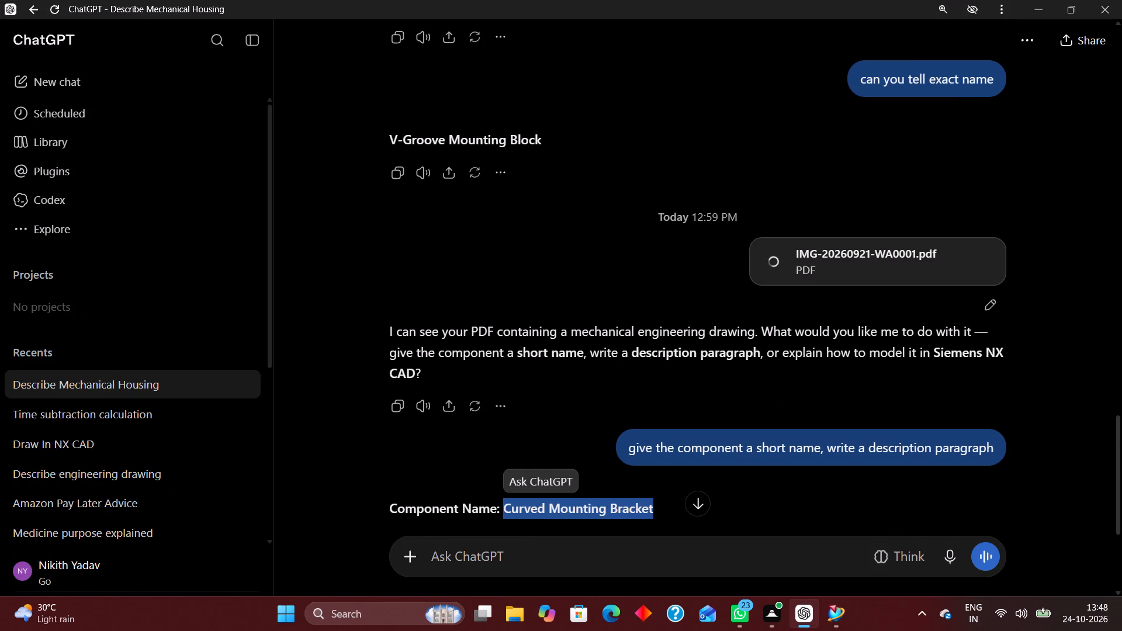
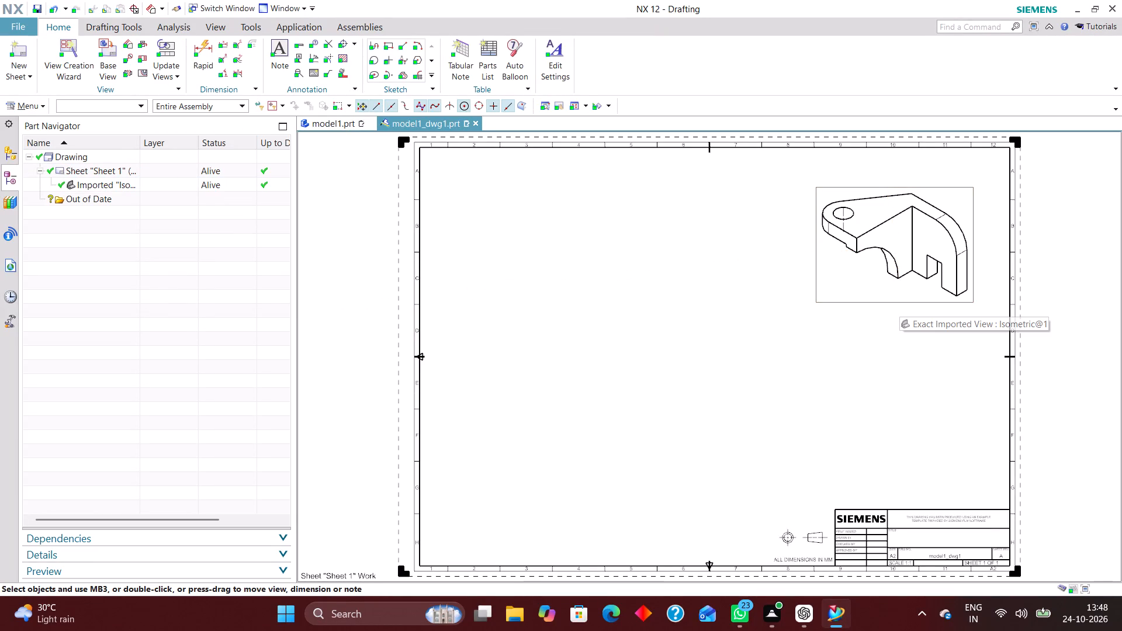
Place a 1:1 Top base view level with the Isometric view in the sheet's upper-left area, reoriented with the holed plate above and the leg hanging down.
click(105, 45)
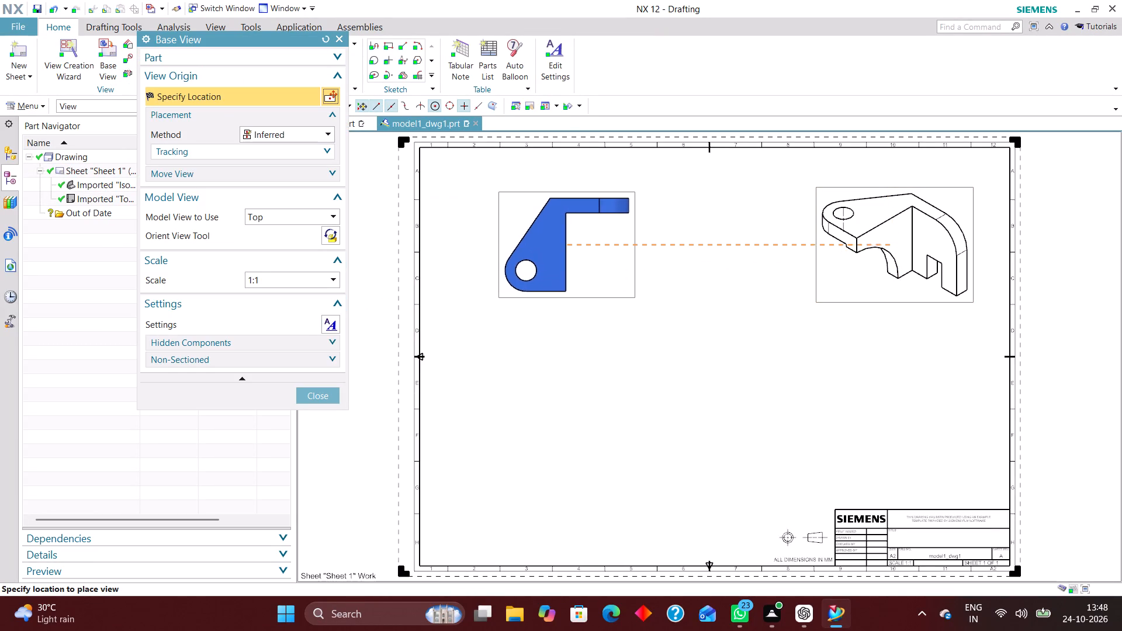
click(330, 230)
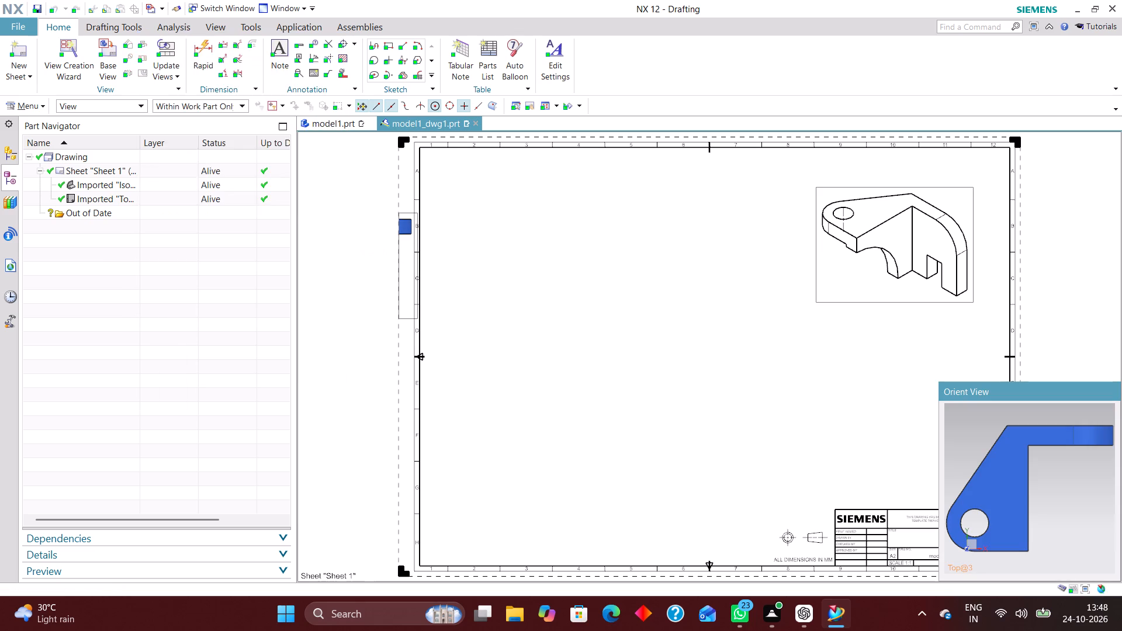
middle_drag(968, 428, 1030, 457)
scroll(968, 428, up, 1)
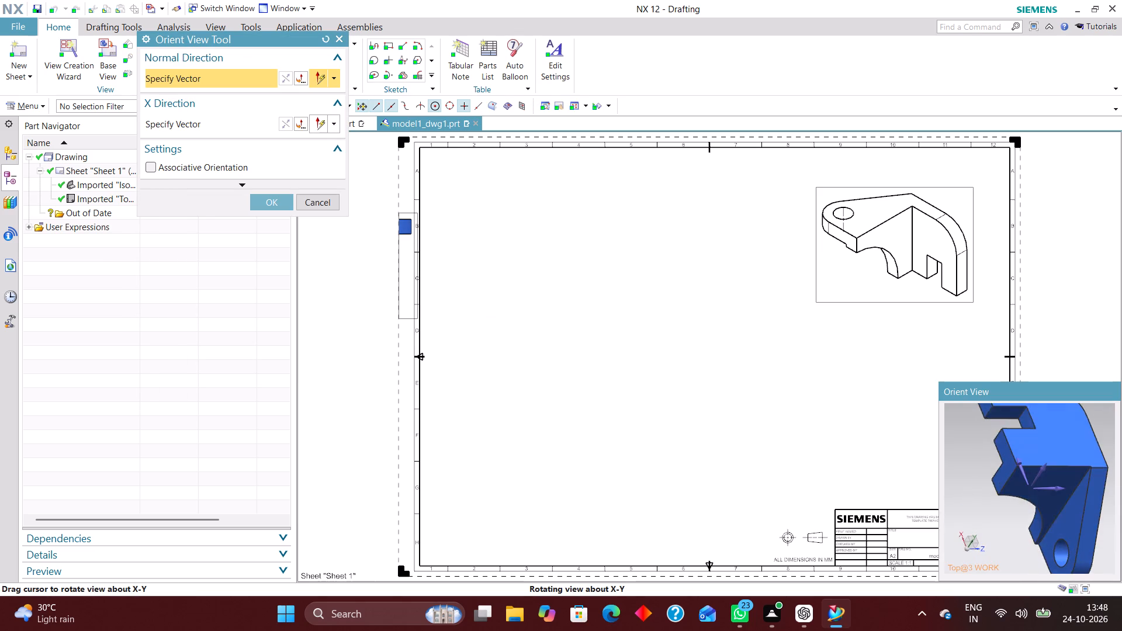
middle_drag(1030, 457, 1061, 471)
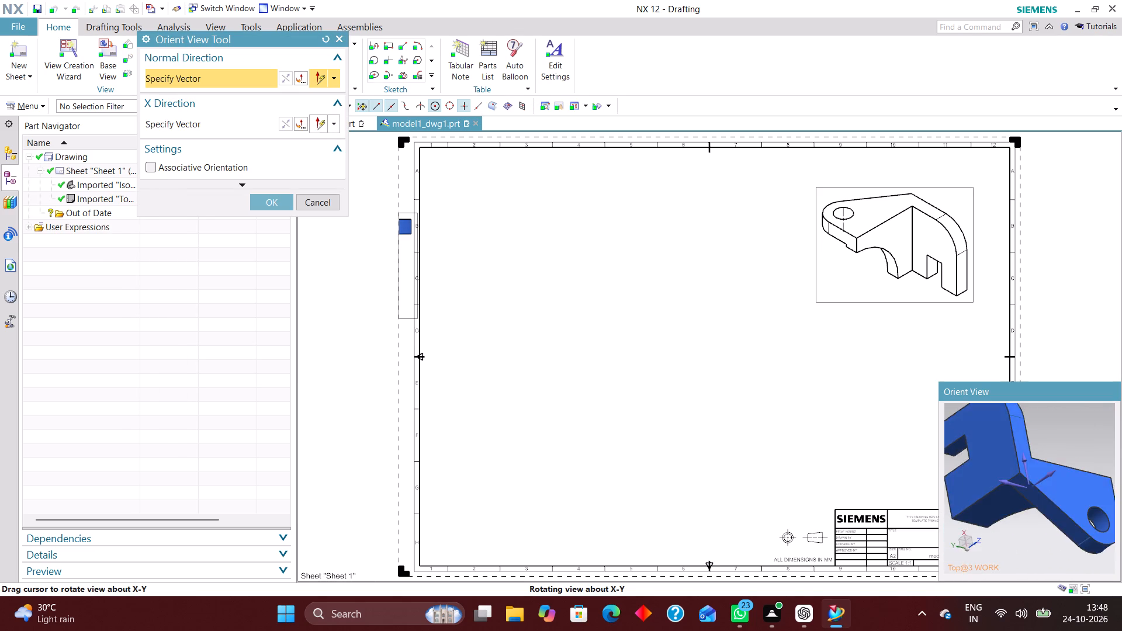
middle_drag(1061, 471, 1003, 438)
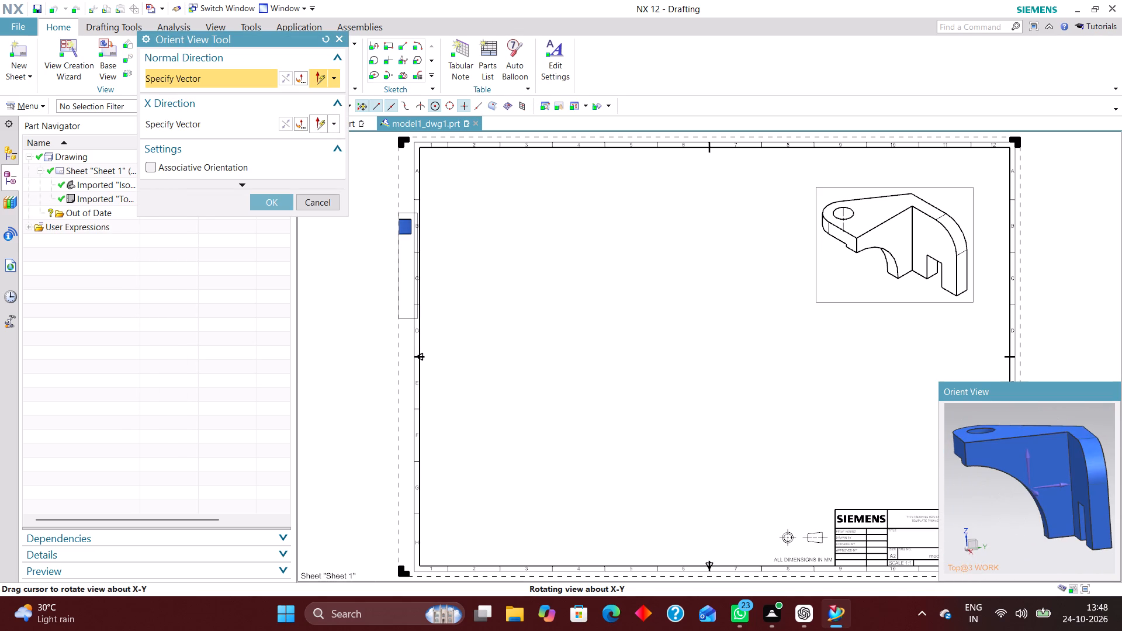
middle_drag(1003, 438, 1002, 460)
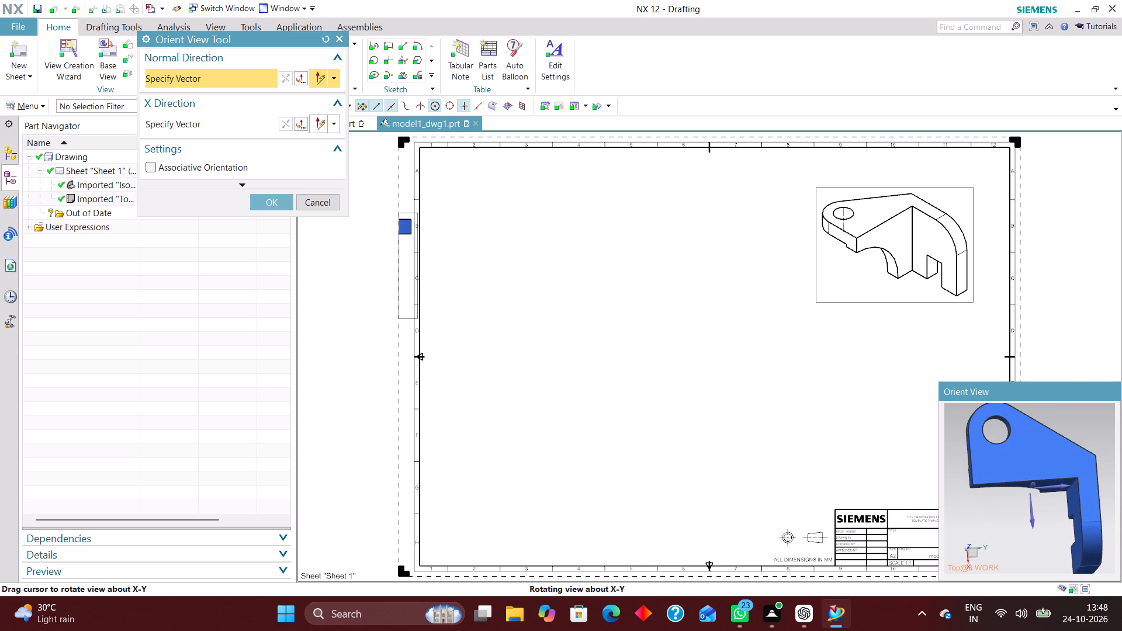
middle_drag(1002, 460, 1002, 460)
right_drag(1095, 420, 1056, 422)
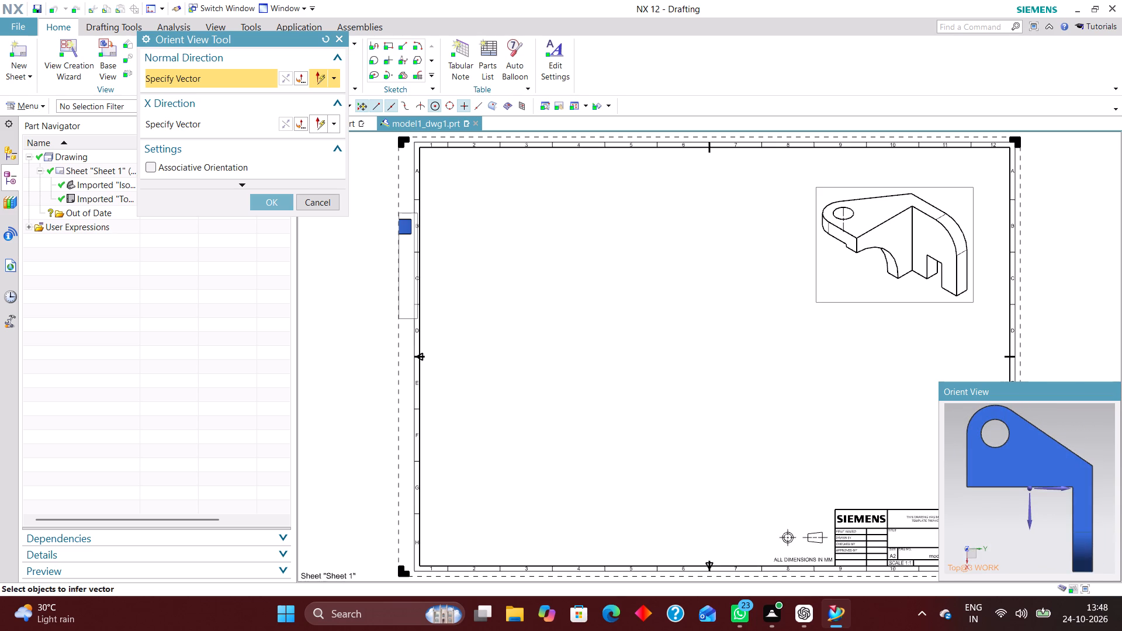
click(264, 202)
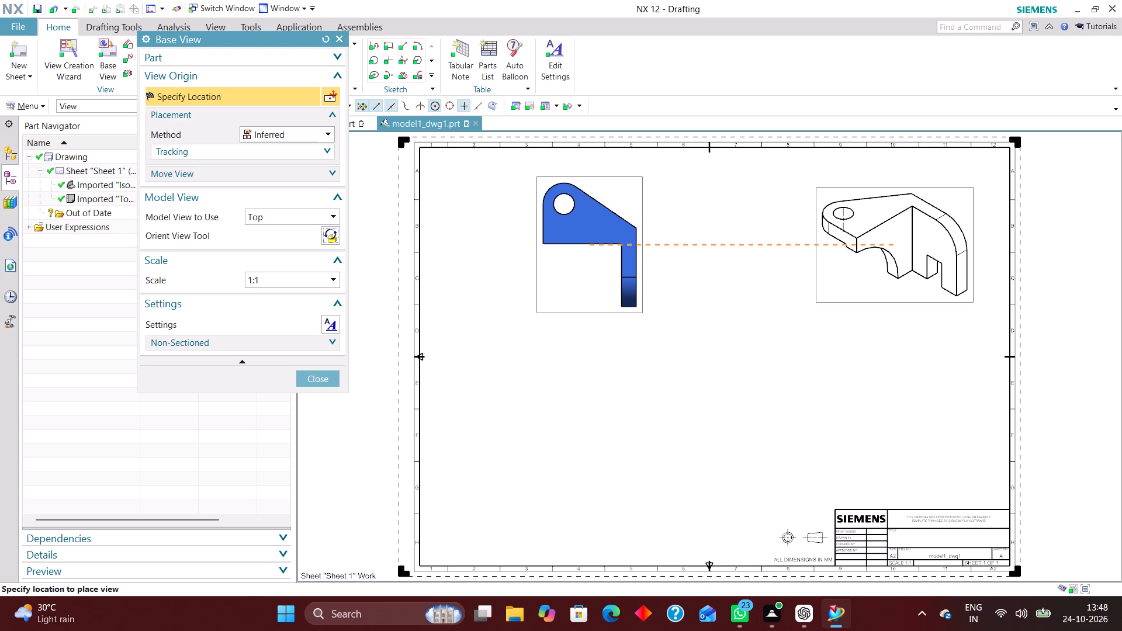
click(589, 240)
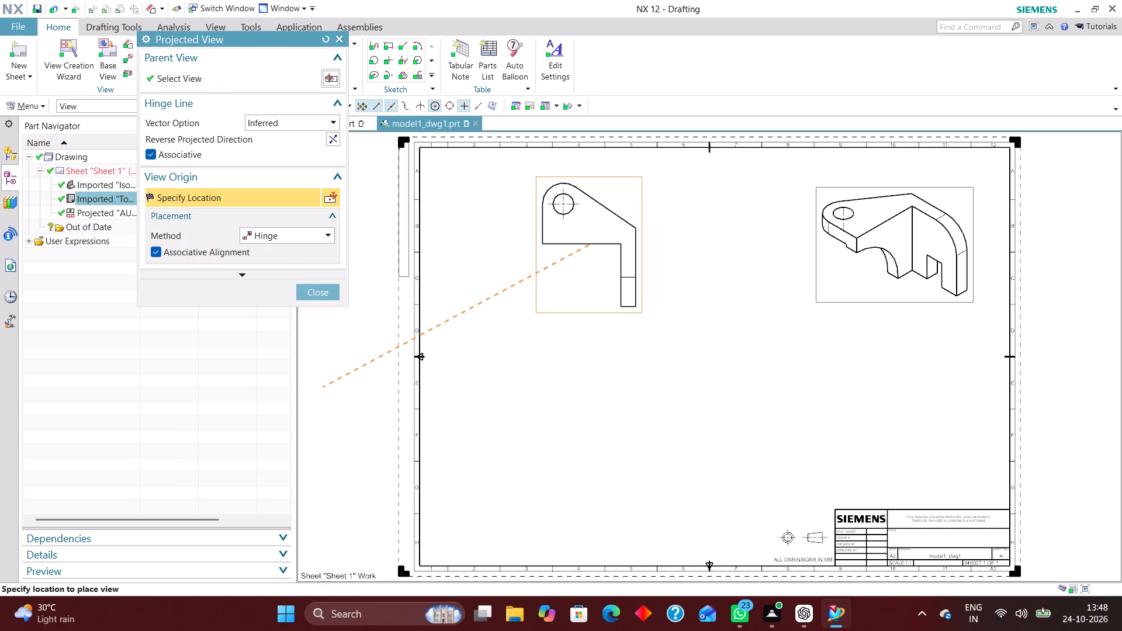
click(334, 289)
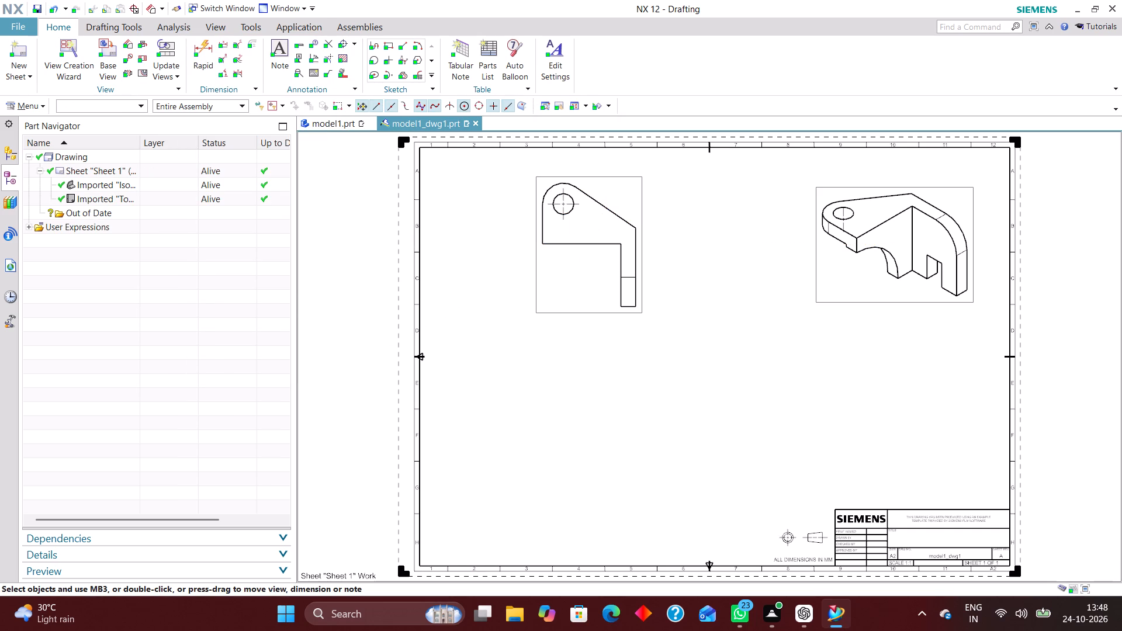
Place a Front base view of the bracket at 1:1 scale directly below the Top view and aligned with it, without adding projected views.
click(109, 51)
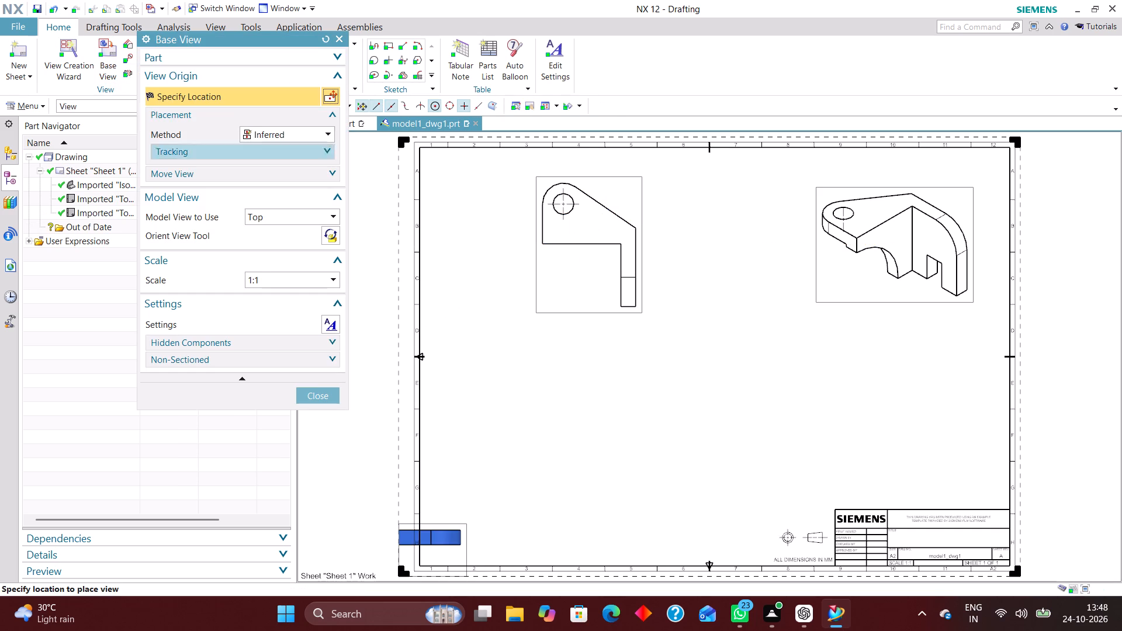
click(292, 211)
click(283, 249)
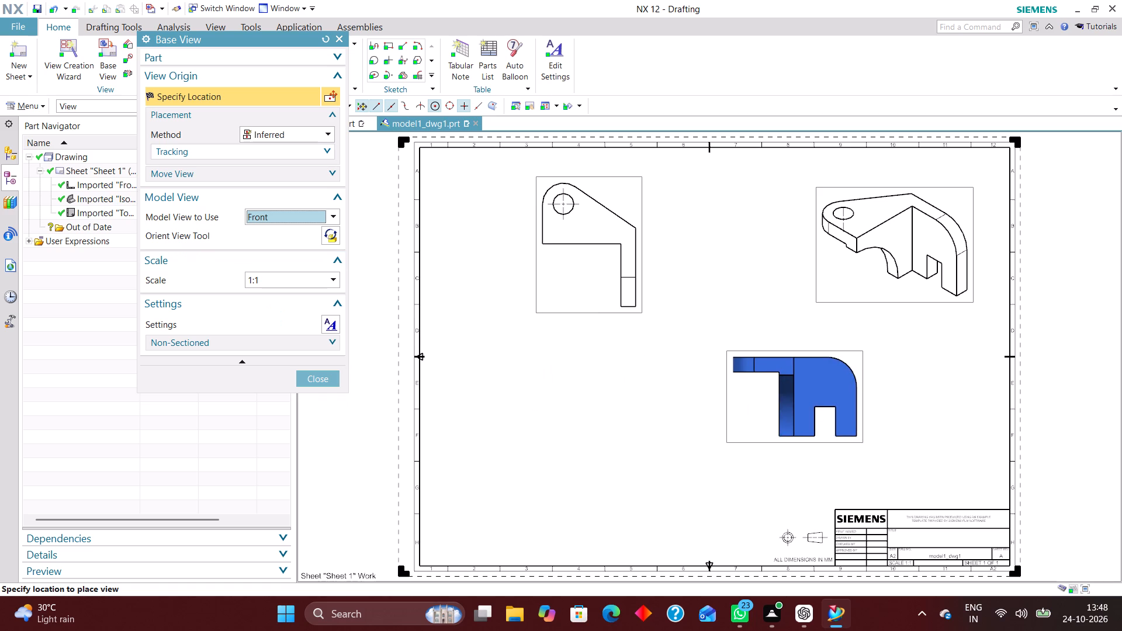
click(329, 234)
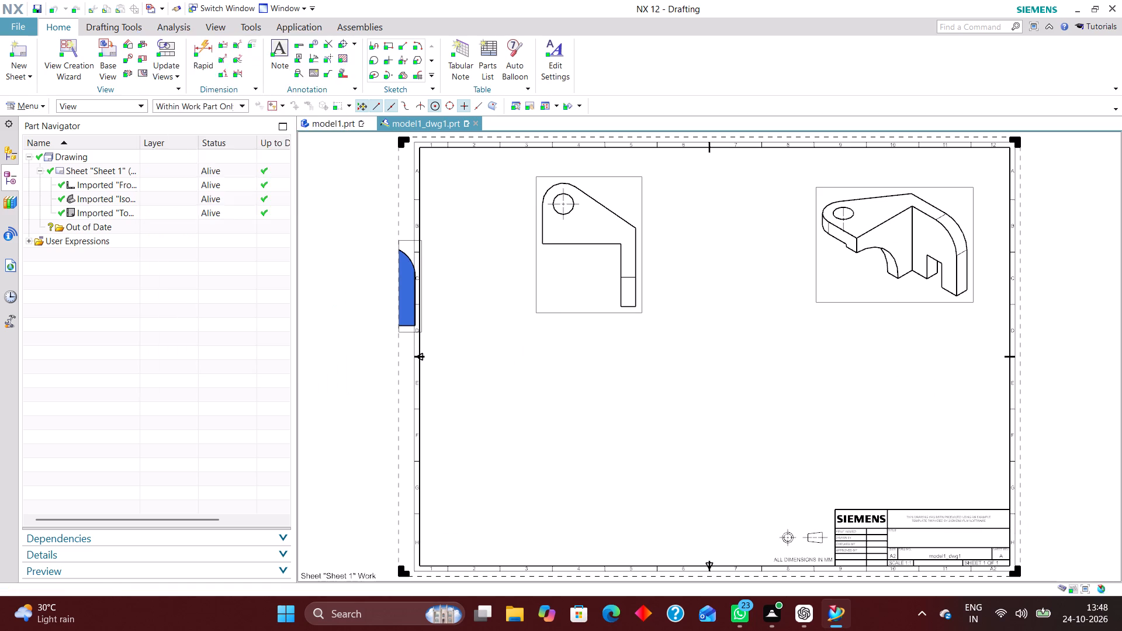
middle_drag(1041, 421, 1047, 447)
scroll(1041, 421, up, 1)
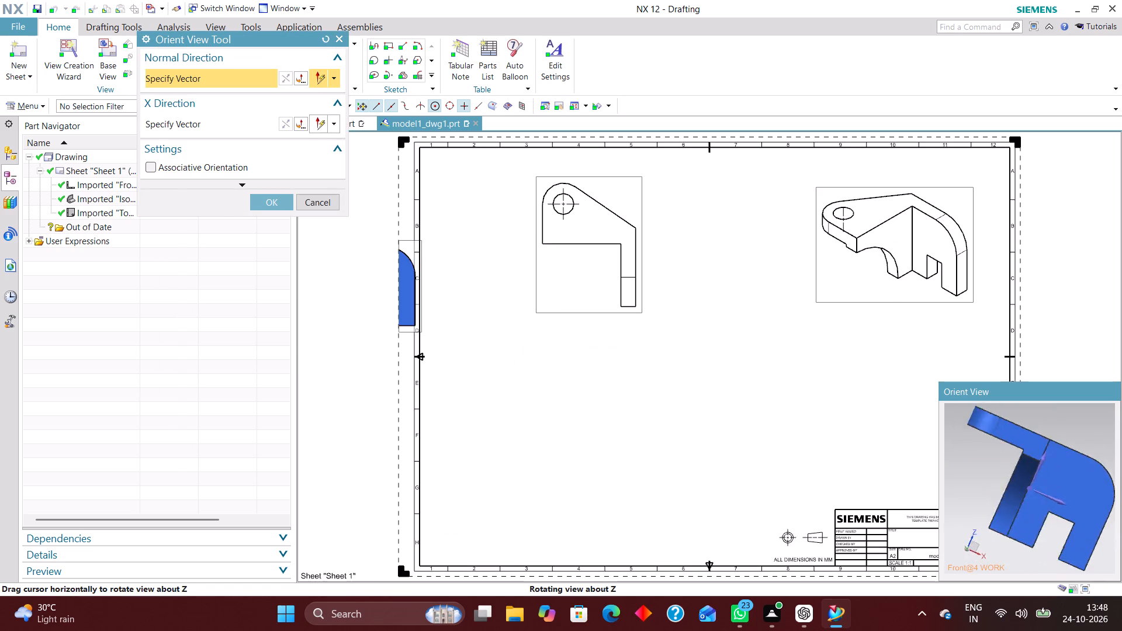
middle_drag(1047, 447, 1068, 454)
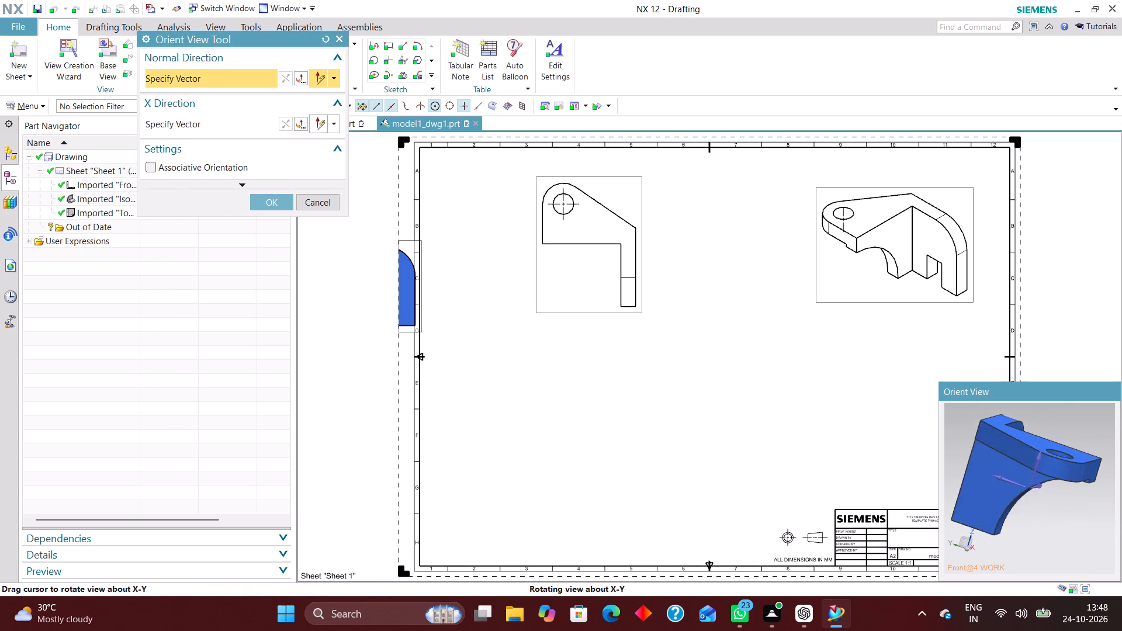
middle_drag(1068, 454, 1012, 443)
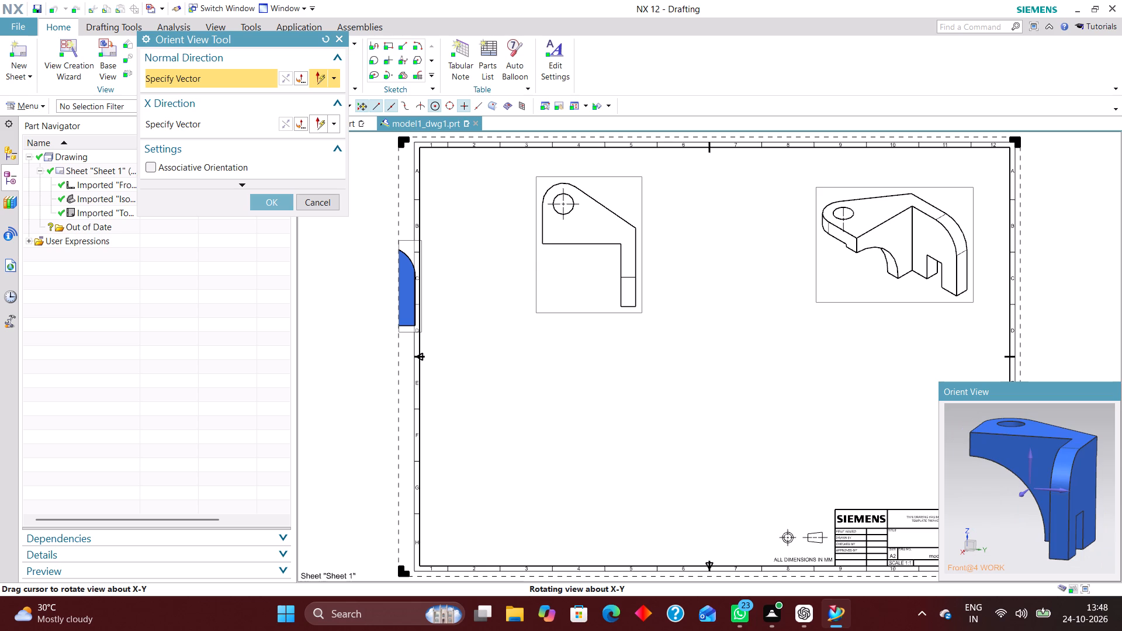
middle_drag(1012, 443, 1027, 441)
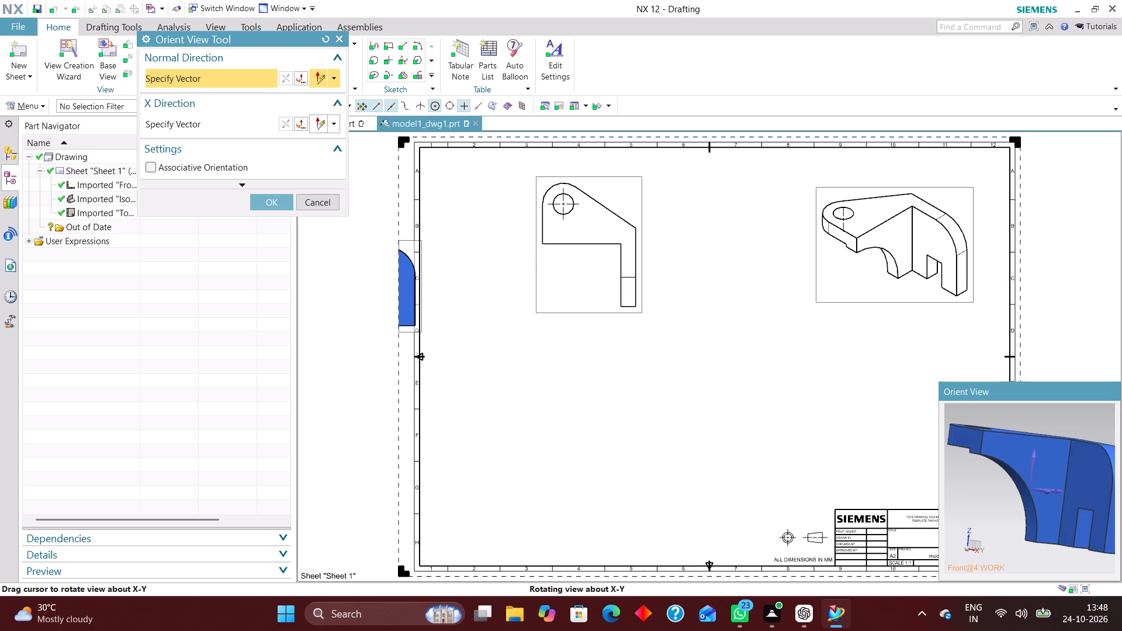
middle_drag(1027, 441, 1044, 452)
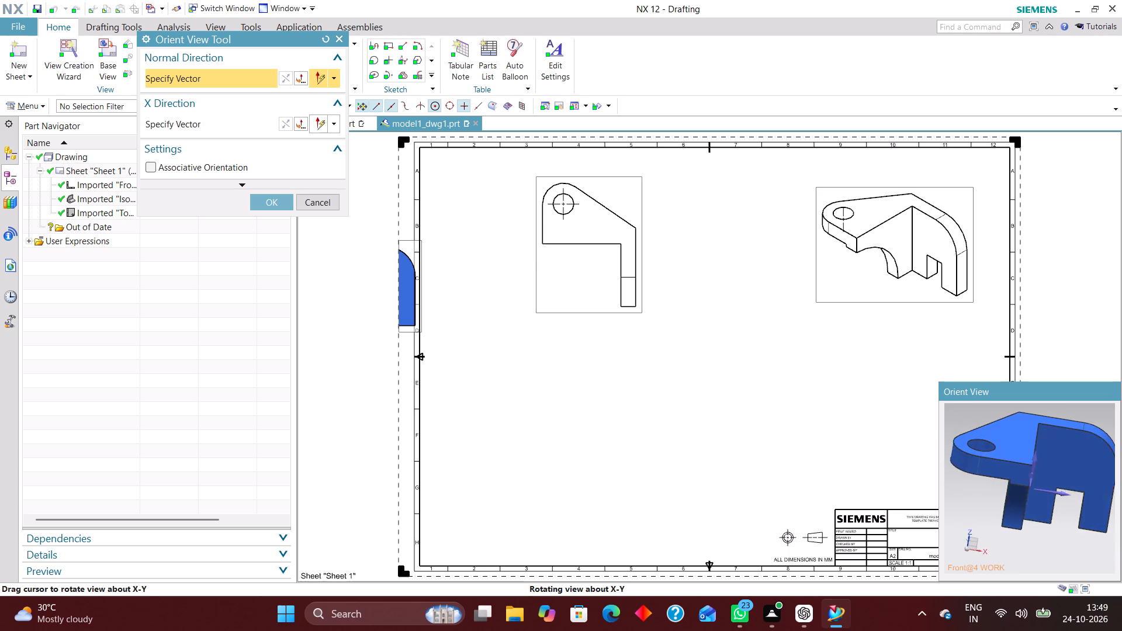
middle_drag(1044, 452, 1043, 451)
right_drag(1093, 418, 1068, 418)
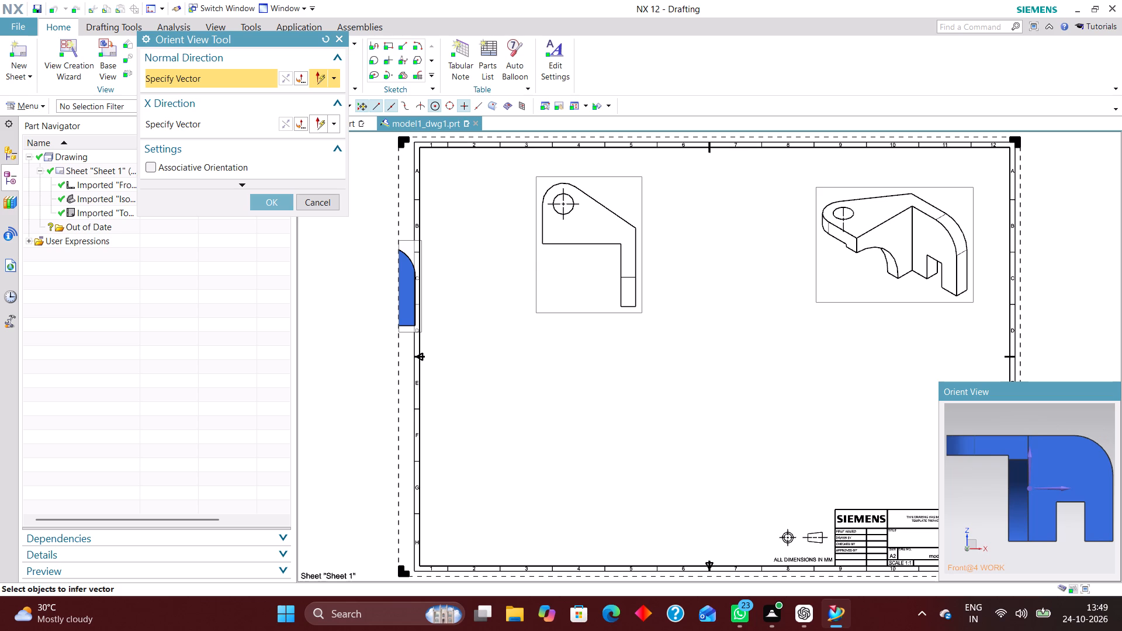
click(266, 200)
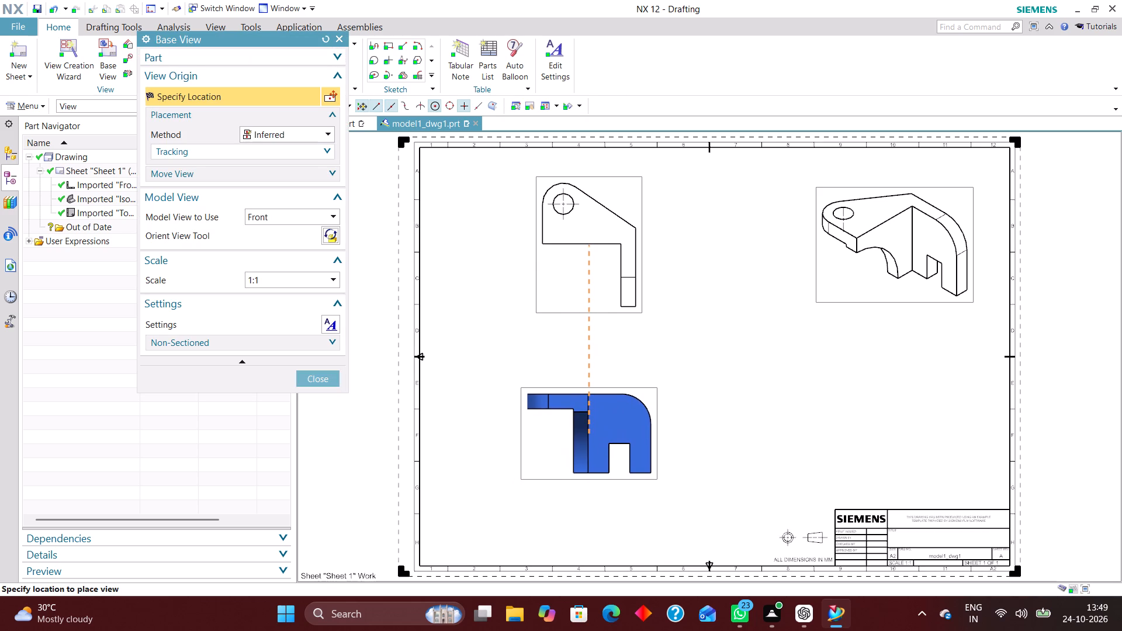
click(587, 430)
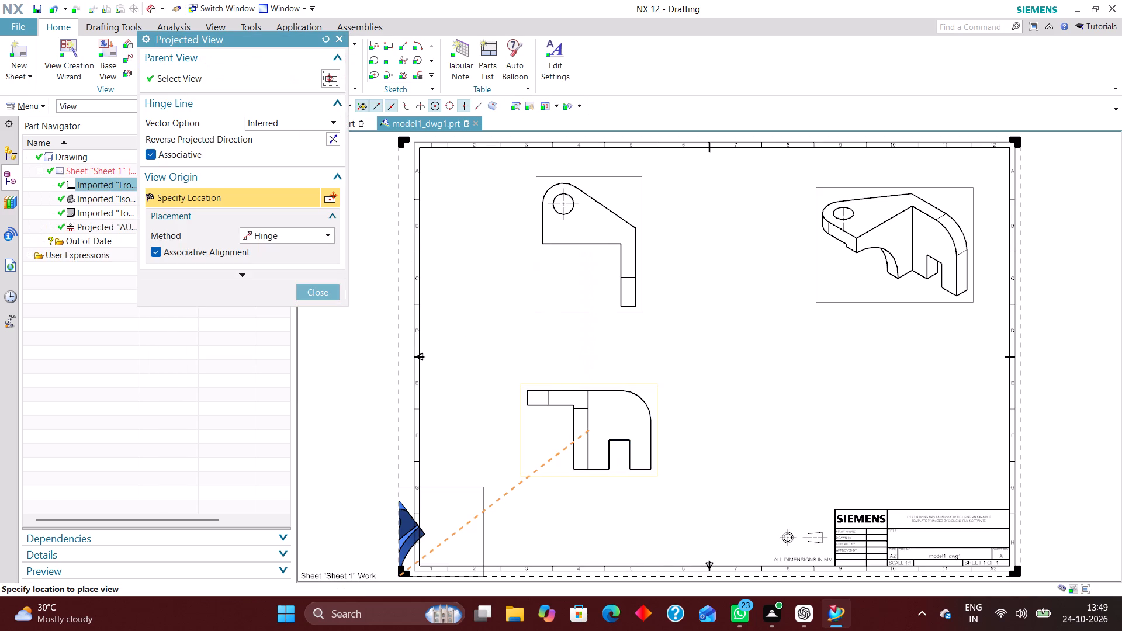
click(320, 290)
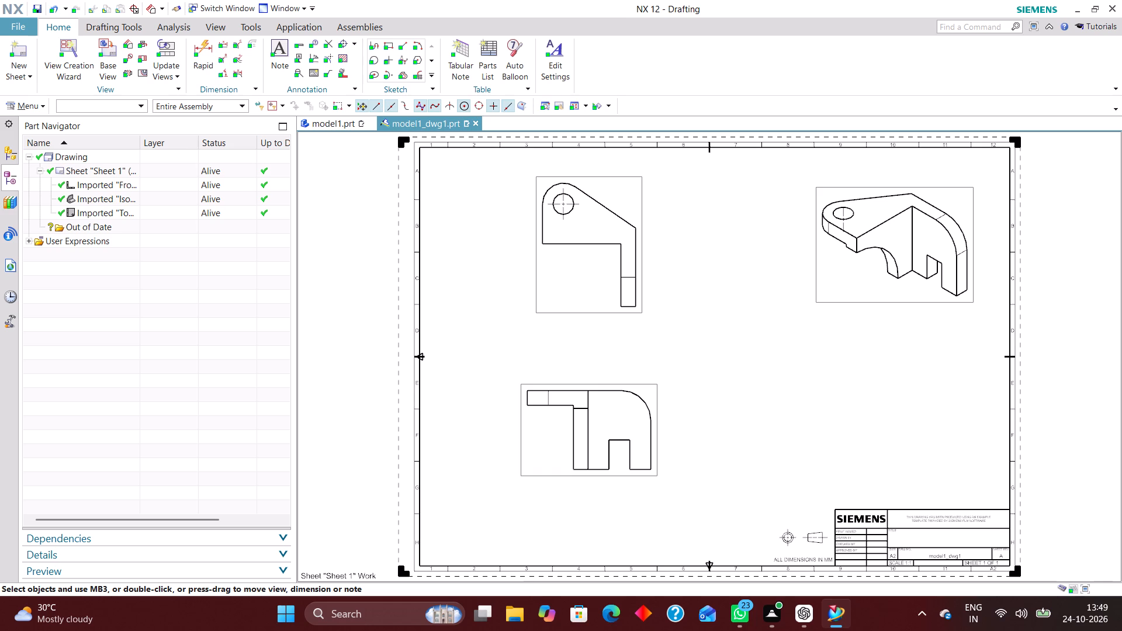
Move the Top view slightly toward the middle of the sheet, with its border level with the Isometric view's.
drag(639, 210, 670, 227)
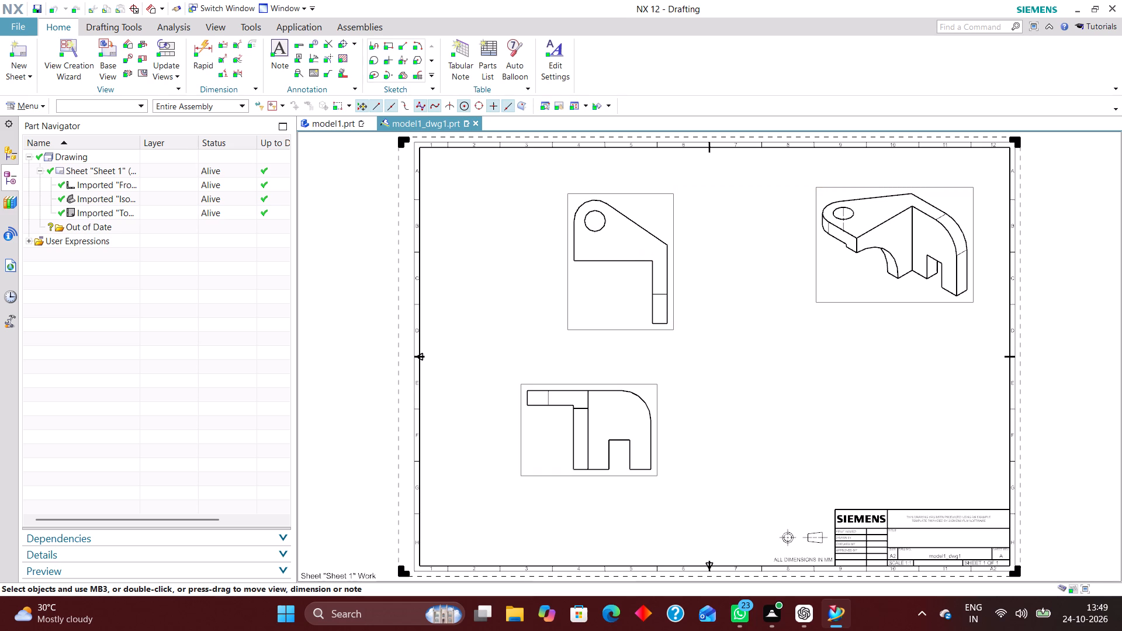
drag(670, 227, 674, 224)
Set the arrowhead type for leader and dimension side 1 to Open Arrow in the drafting preferences.
click(40, 105)
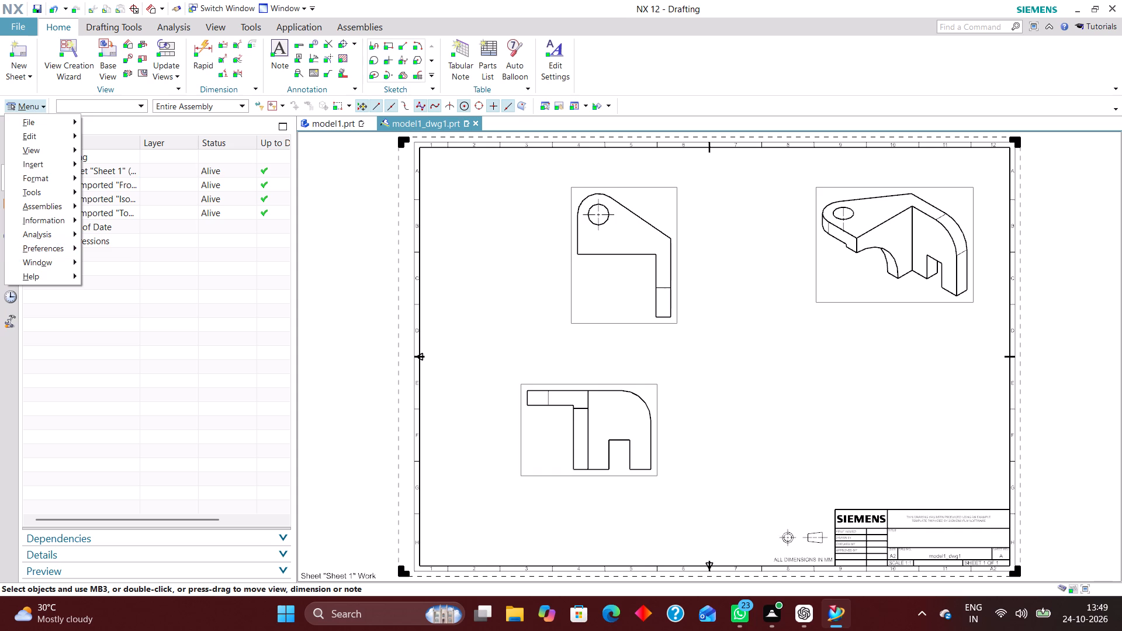
click(340, 251)
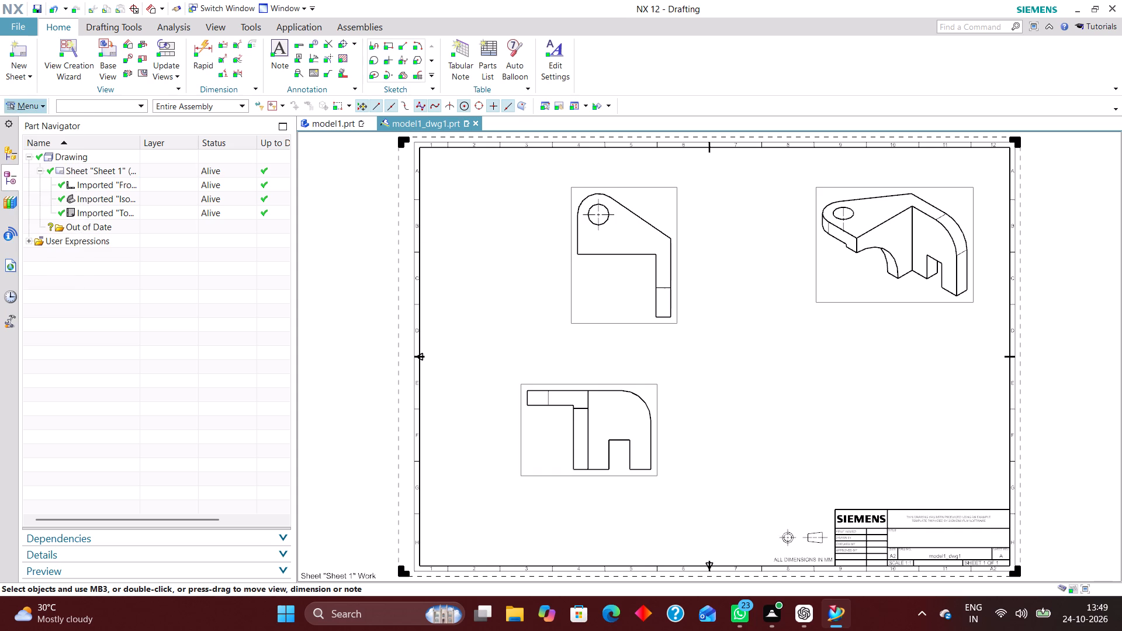
click(37, 106)
click(45, 248)
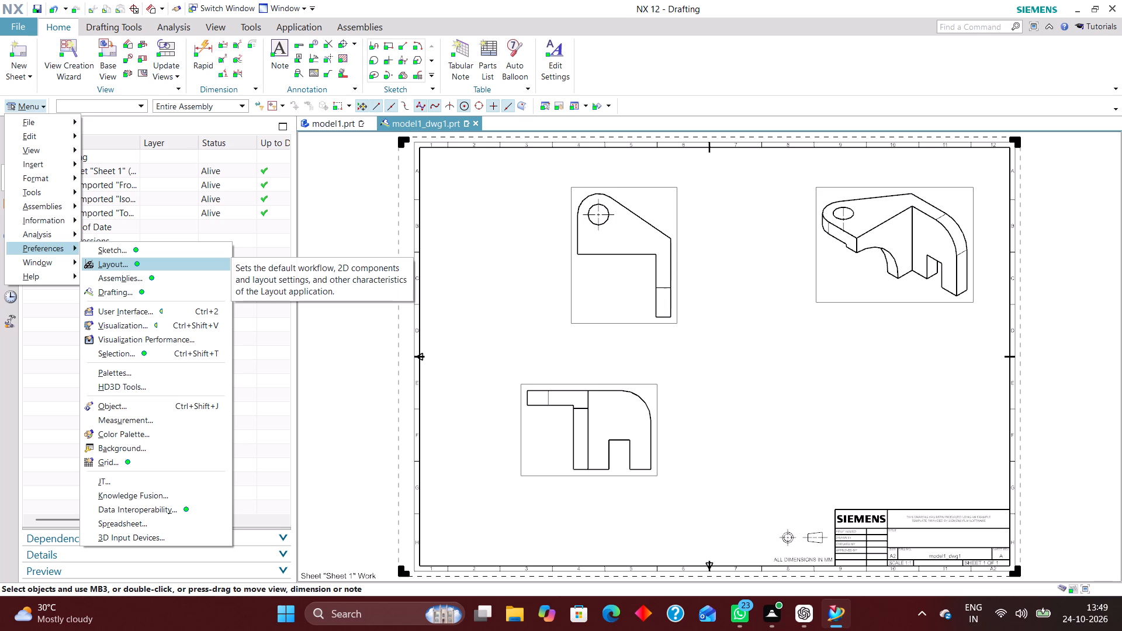
click(138, 294)
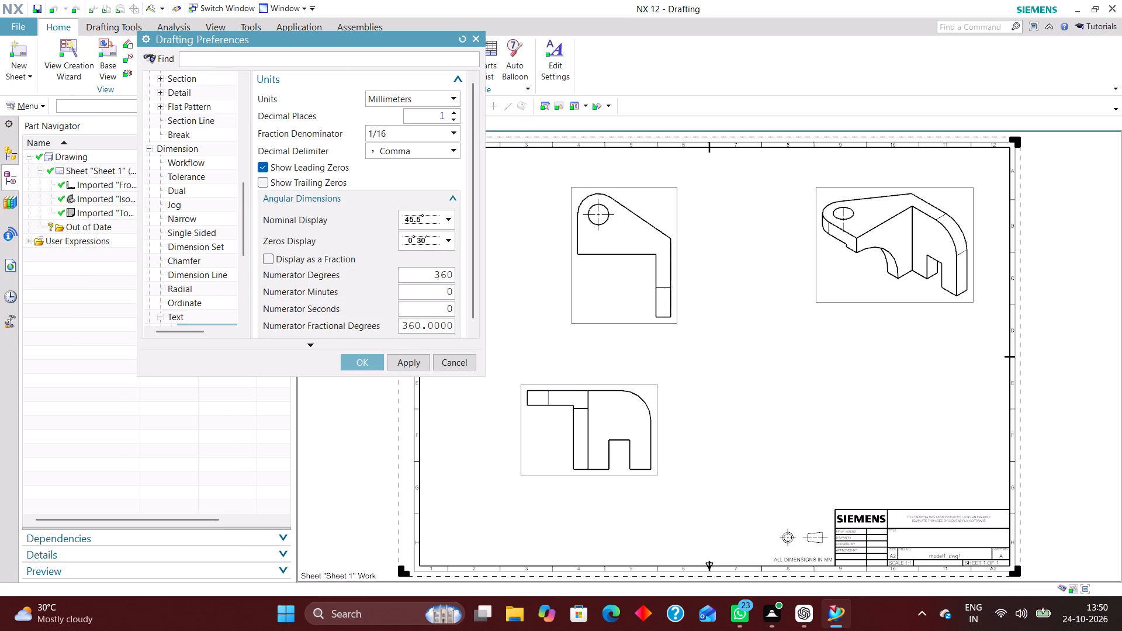
scroll(194, 187, up, 10)
click(210, 190)
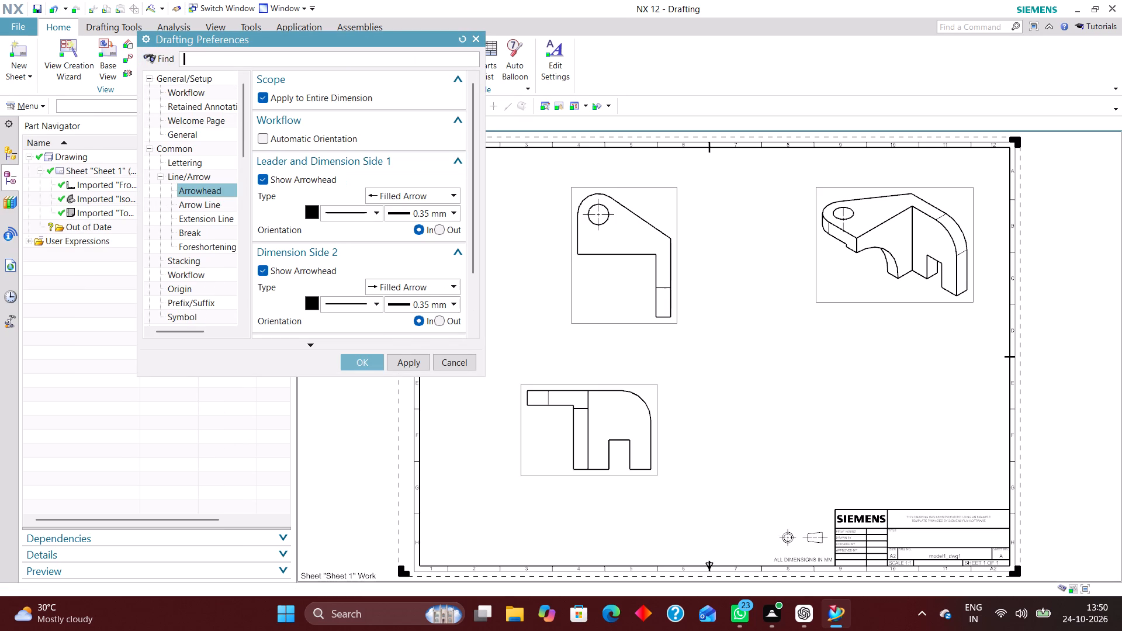
click(418, 190)
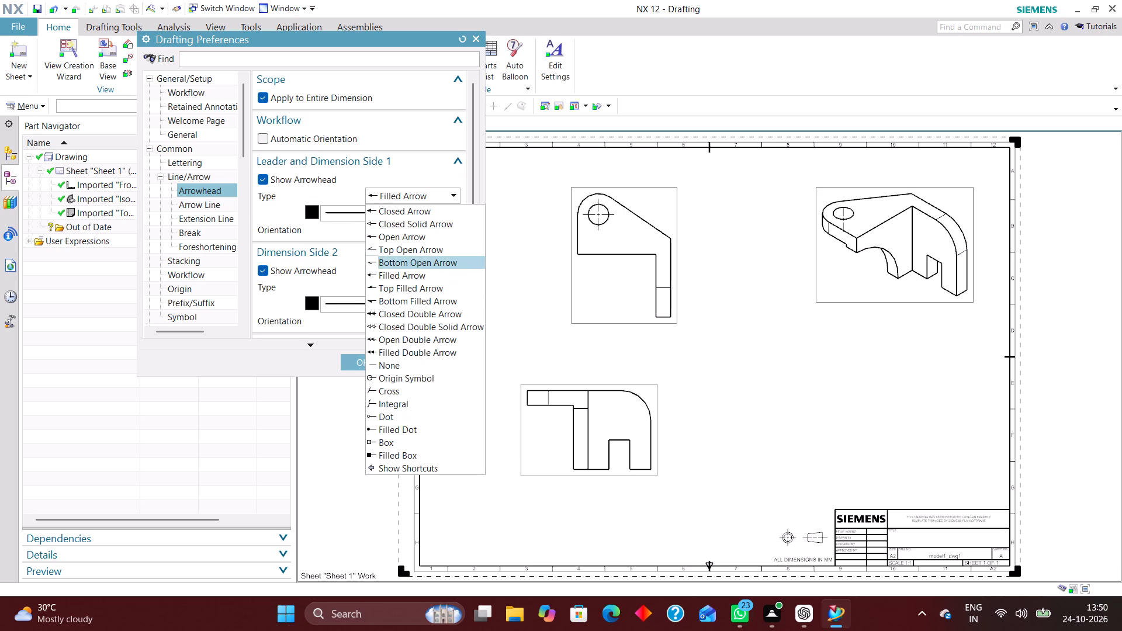
click(402, 239)
Set the side 1 extension line gap to 2 in the drafting preferences.
click(218, 215)
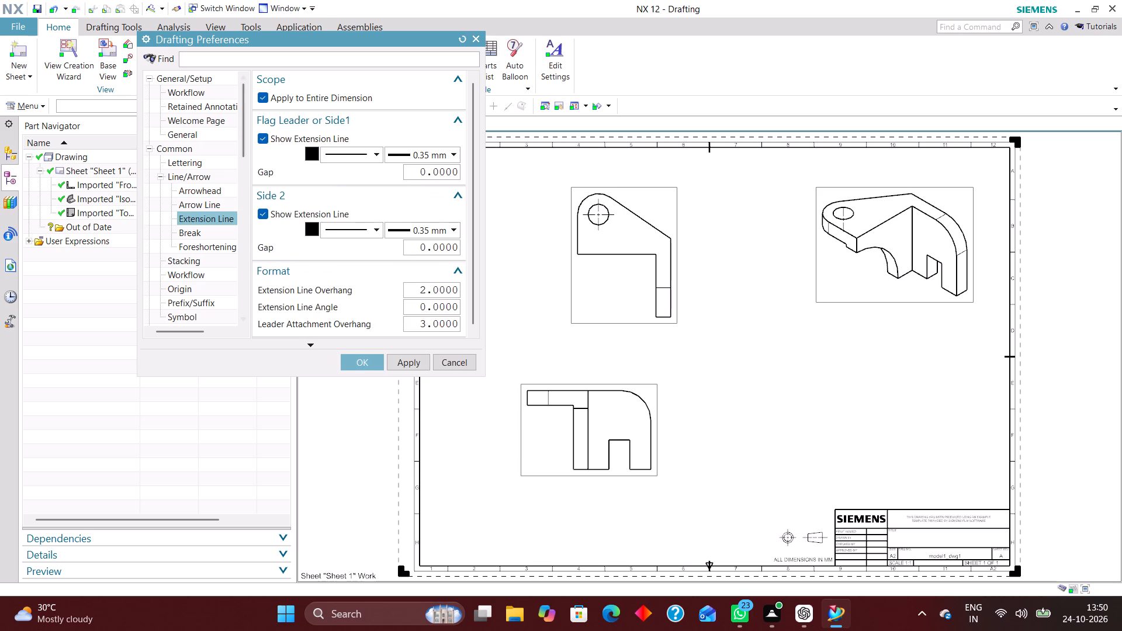
drag(415, 172, 592, 171)
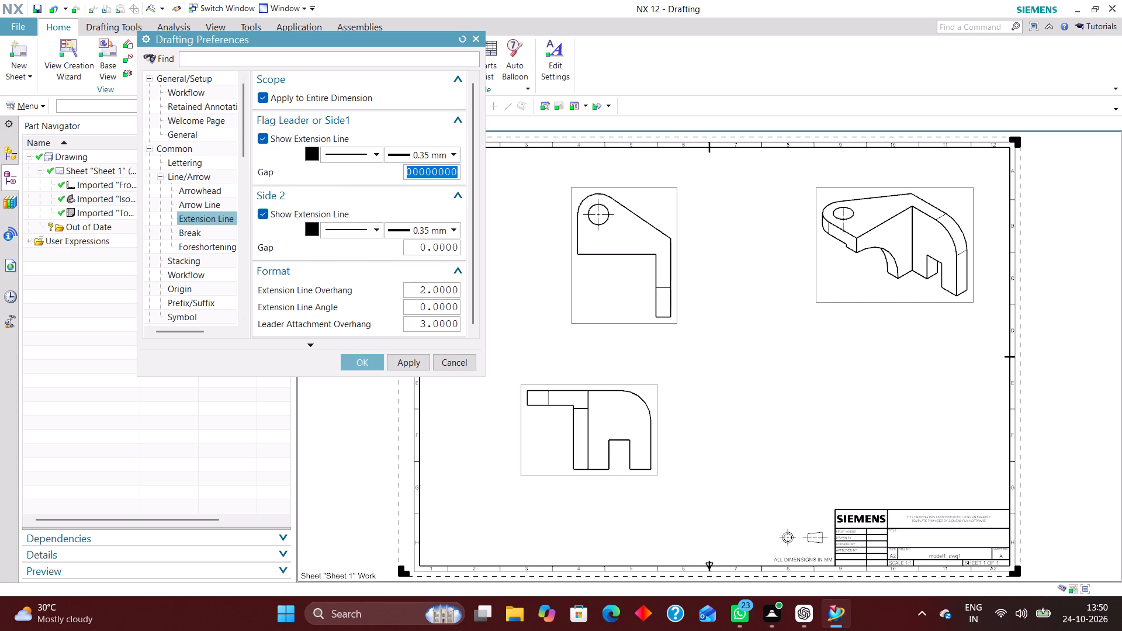
key(2)
key(Return)
Change the decimal delimiter in the dimension text units and accept the drafting preferences.
scroll(188, 225, down, 6)
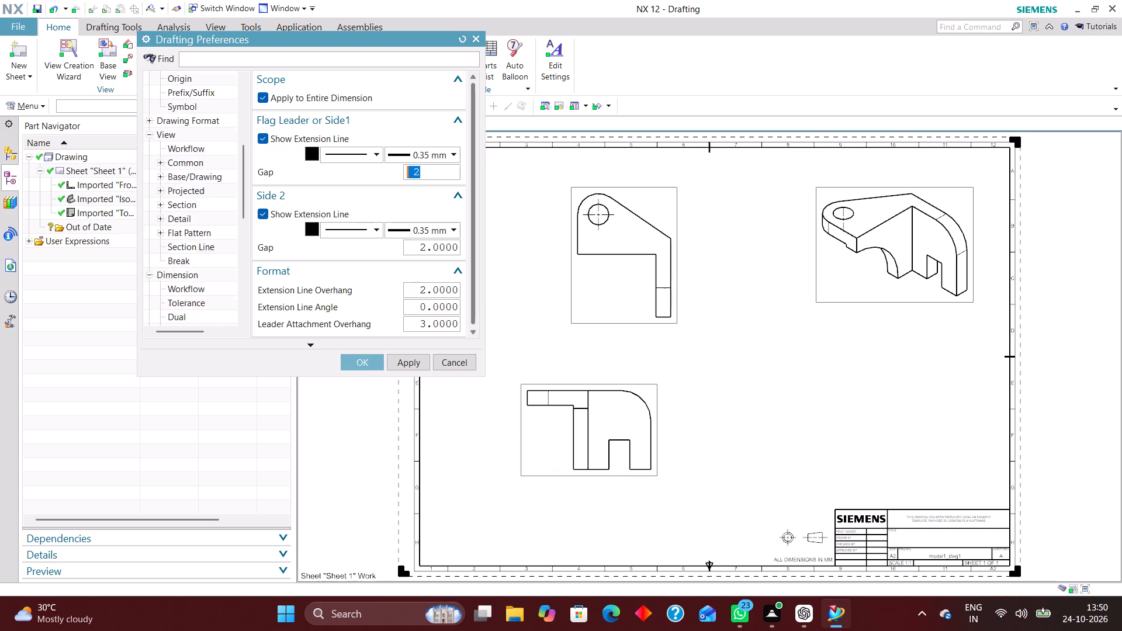
scroll(191, 224, down, 9)
scroll(192, 262, up, 3)
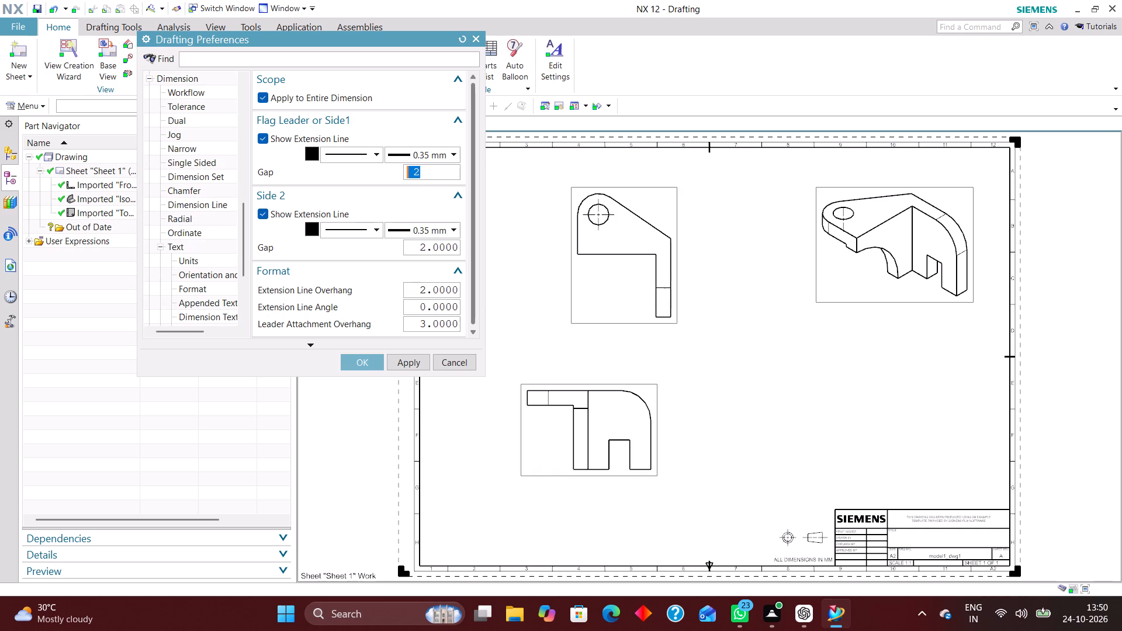
click(202, 261)
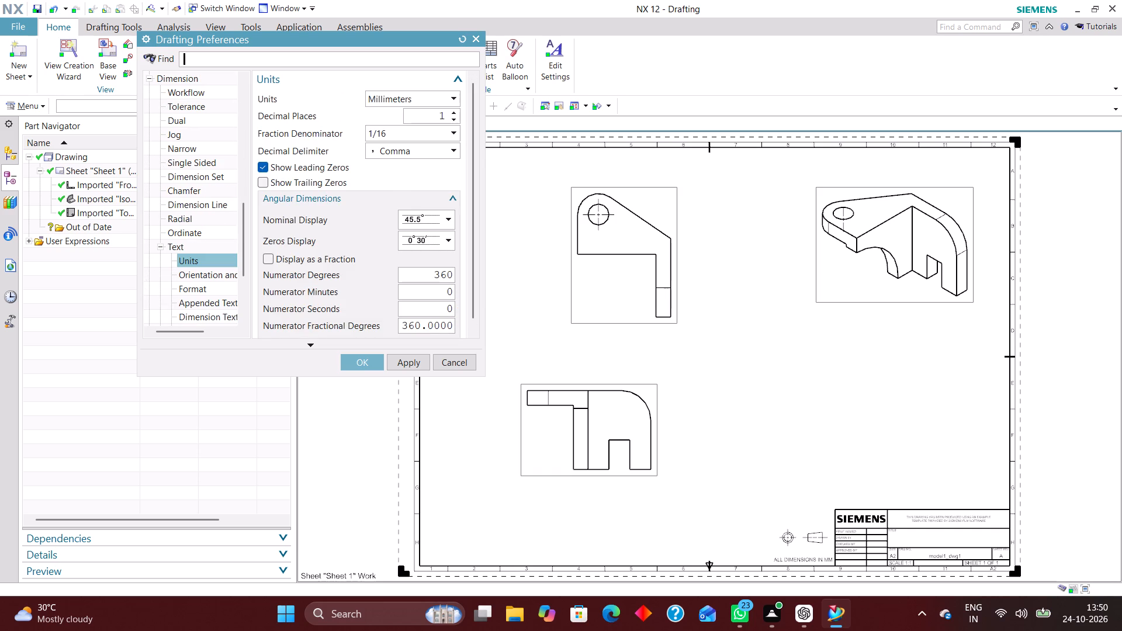
click(421, 152)
click(415, 161)
click(358, 364)
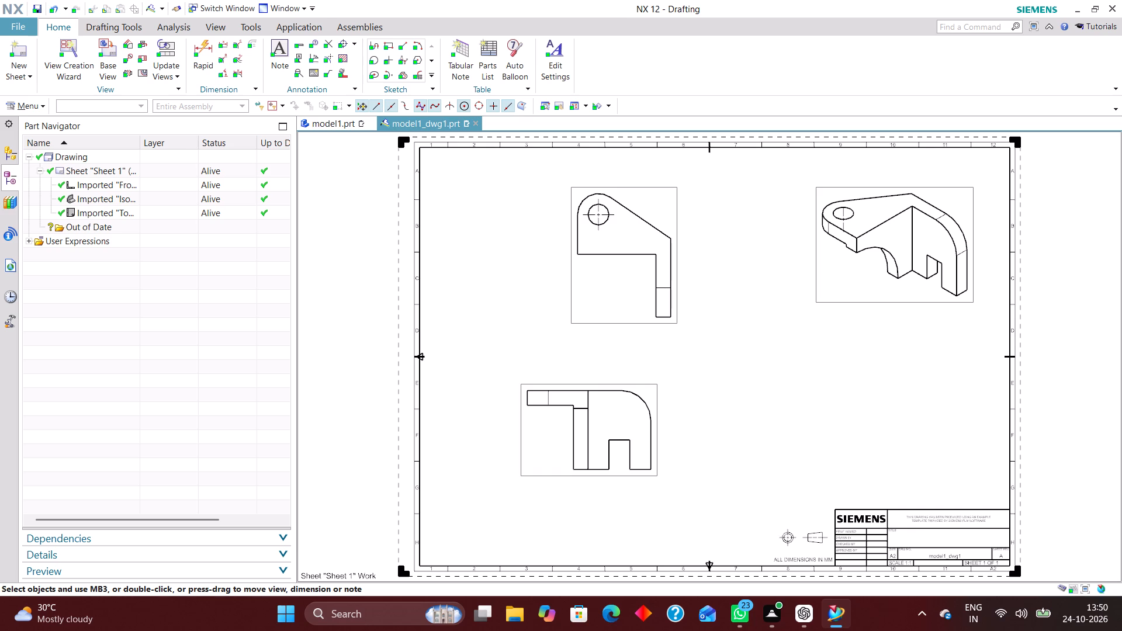
Dimension the width of the foot between the notch and the outer right edge in the Front view, placed below it.
click(200, 39)
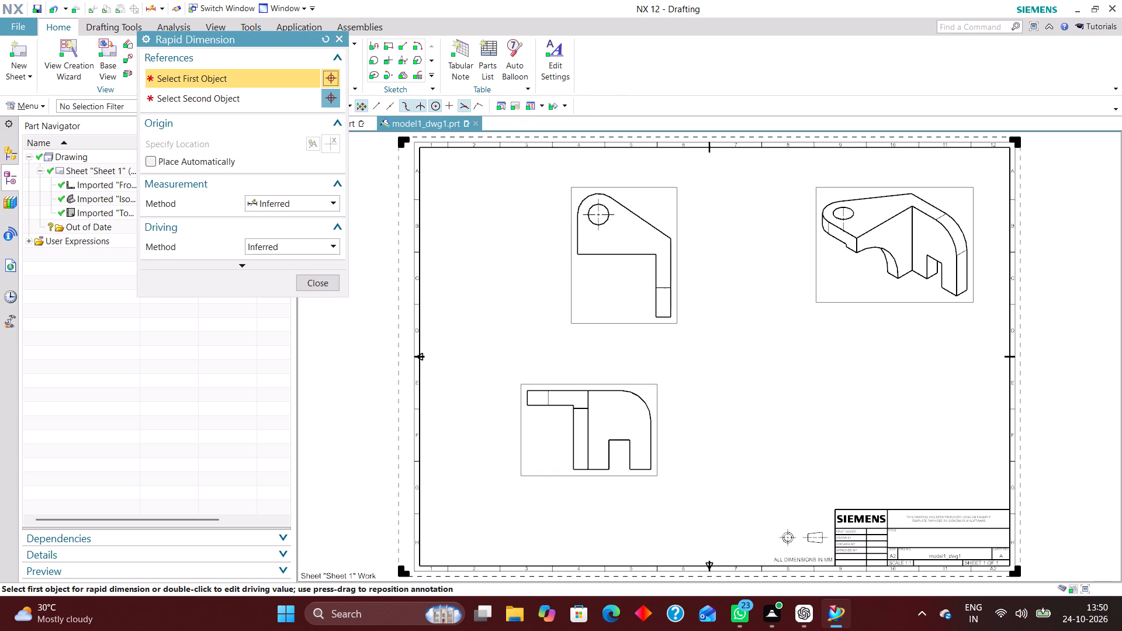
scroll(646, 488, up, 2)
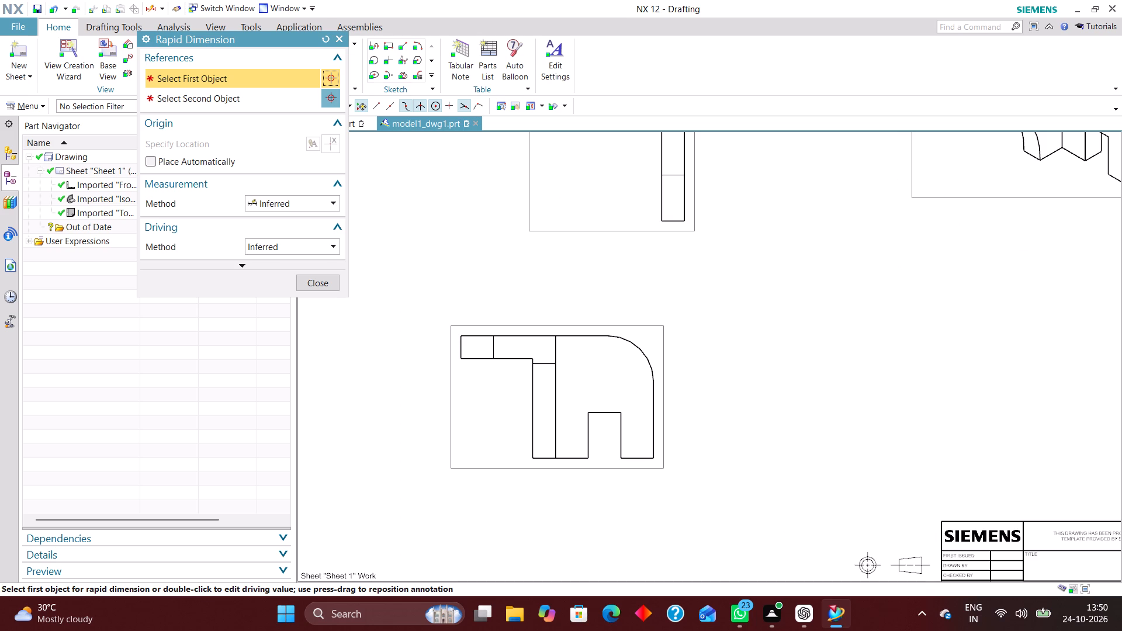
click(653, 456)
click(620, 456)
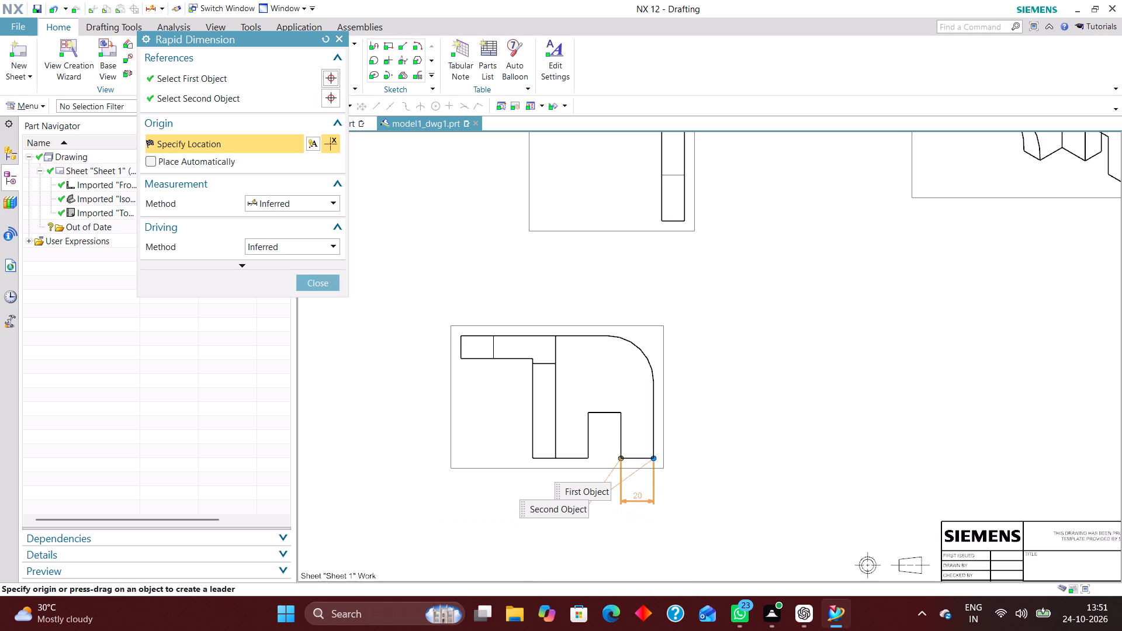
click(638, 493)
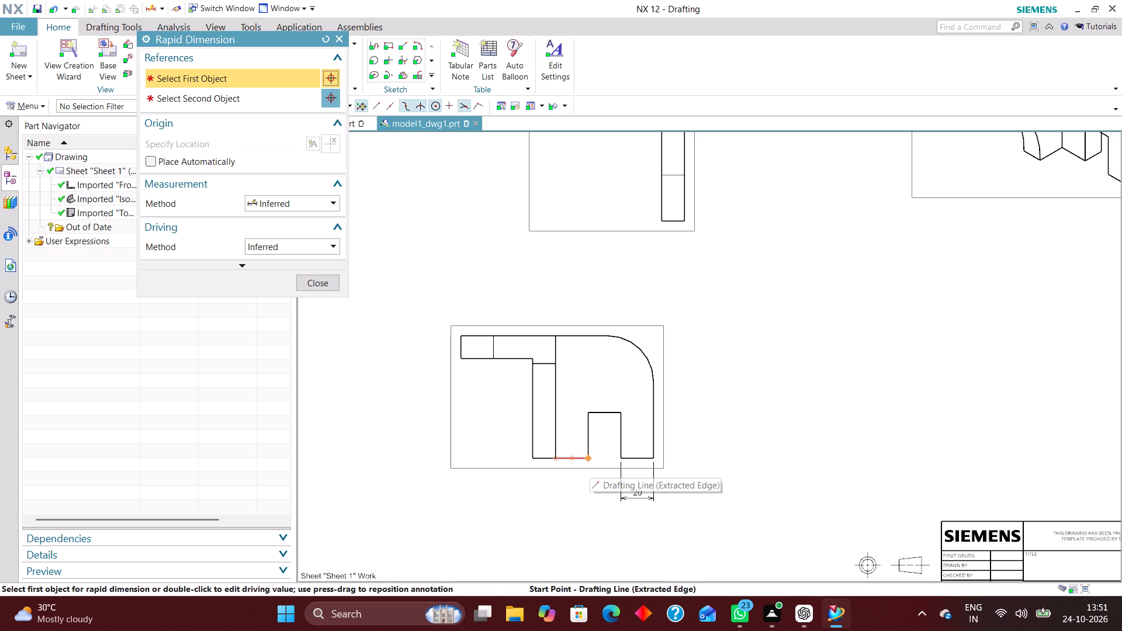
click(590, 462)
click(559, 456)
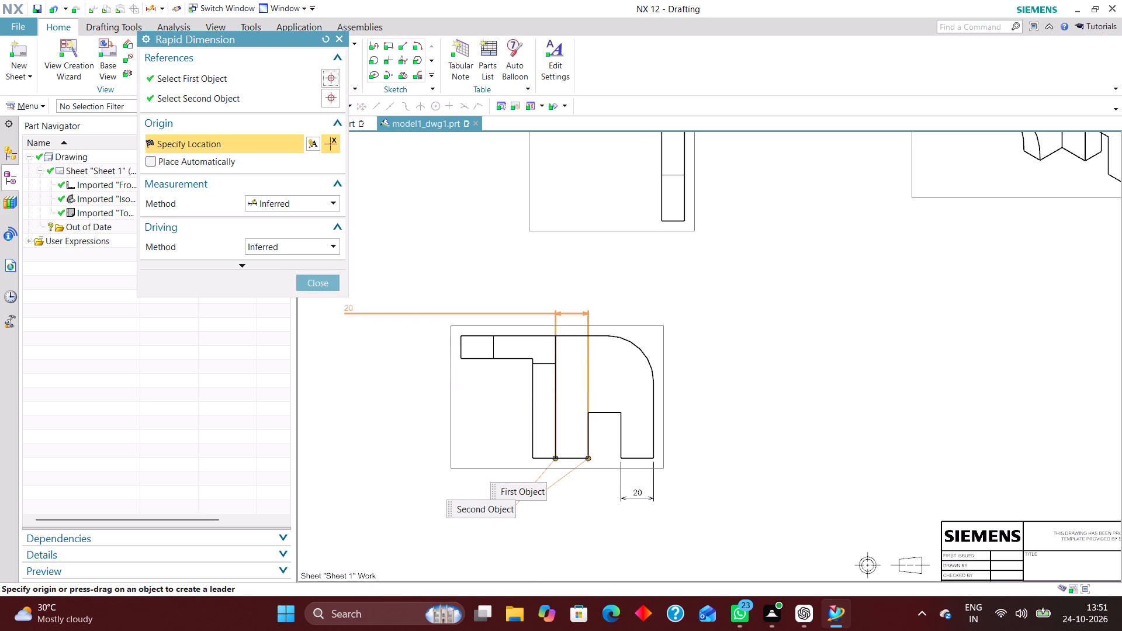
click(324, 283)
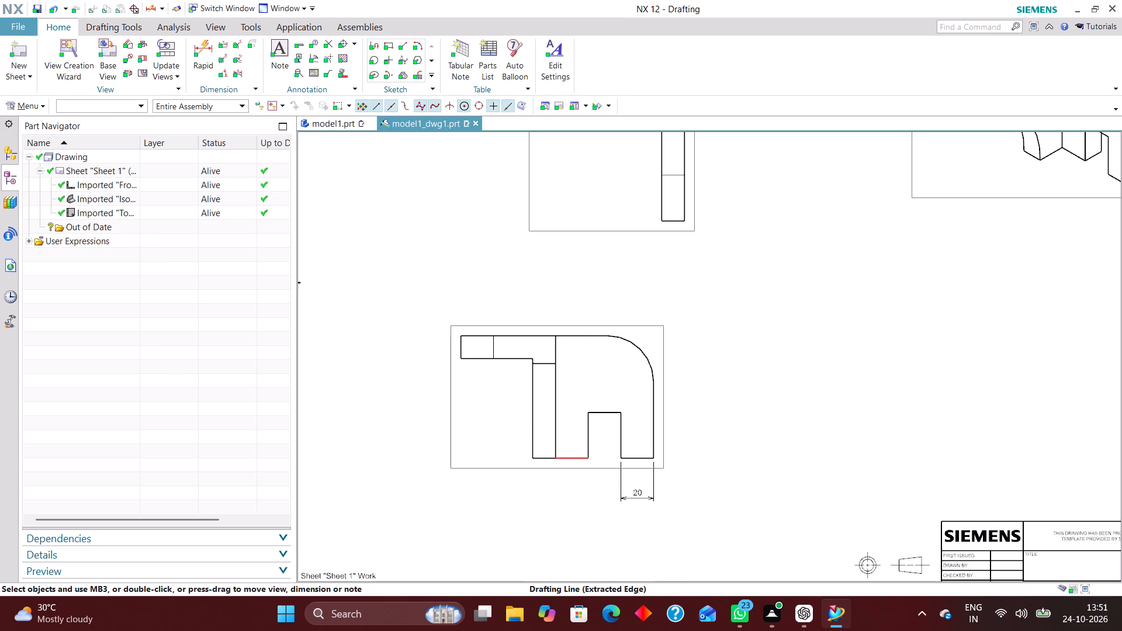
Dimension the Front view's plate width from the long inner vertical edge to the outer right edge, placed below the foot dimension.
scroll(557, 458, up, 3)
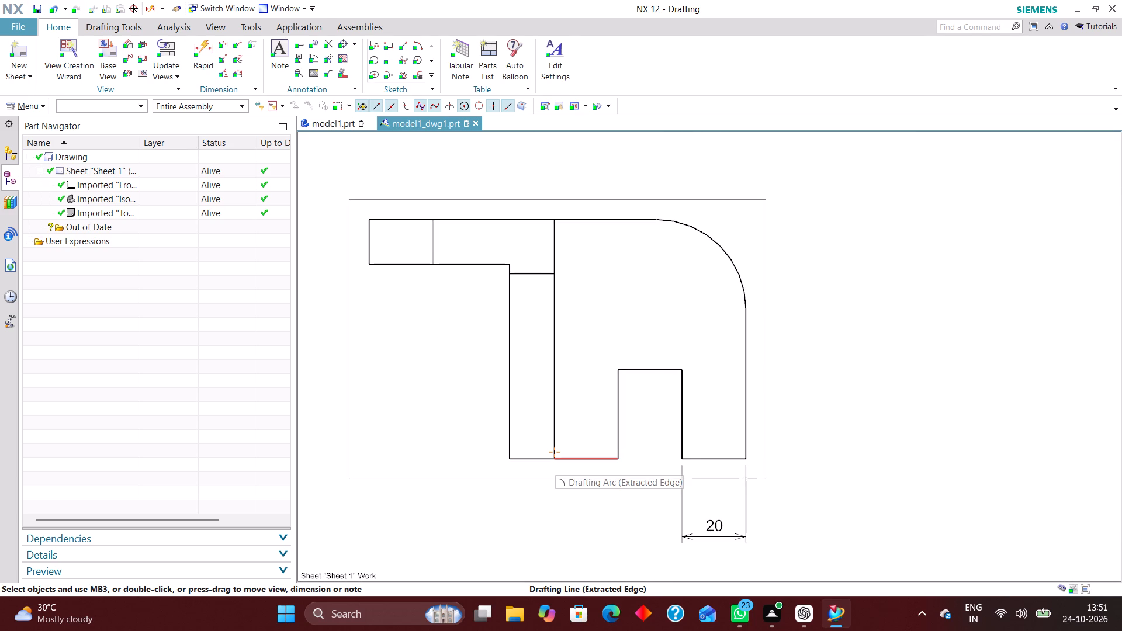
click(198, 42)
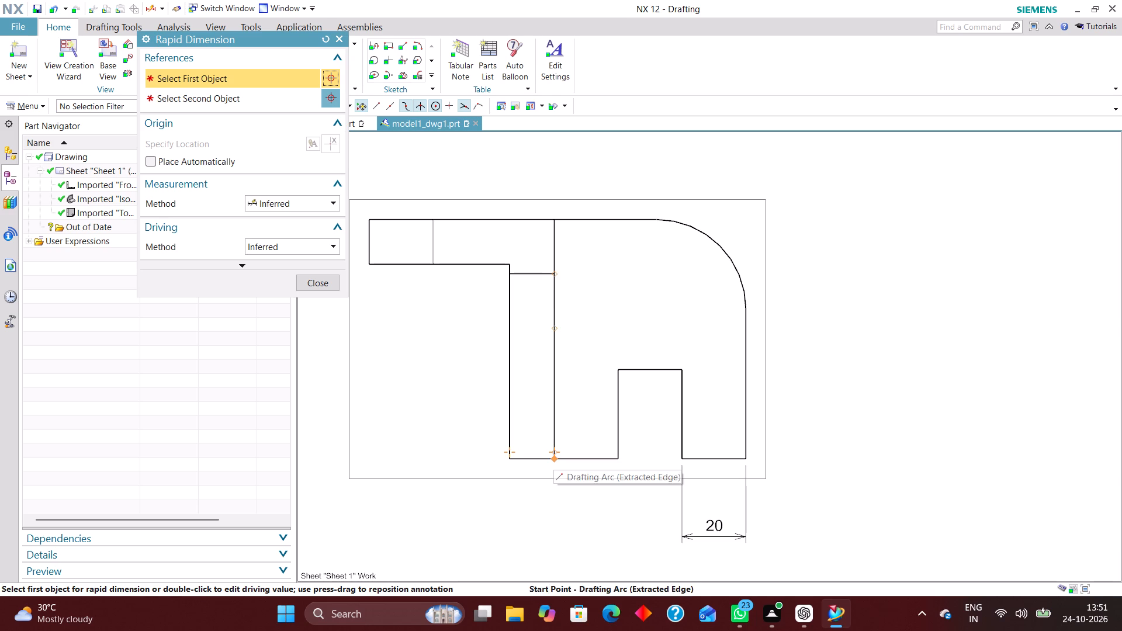
click(553, 455)
click(746, 457)
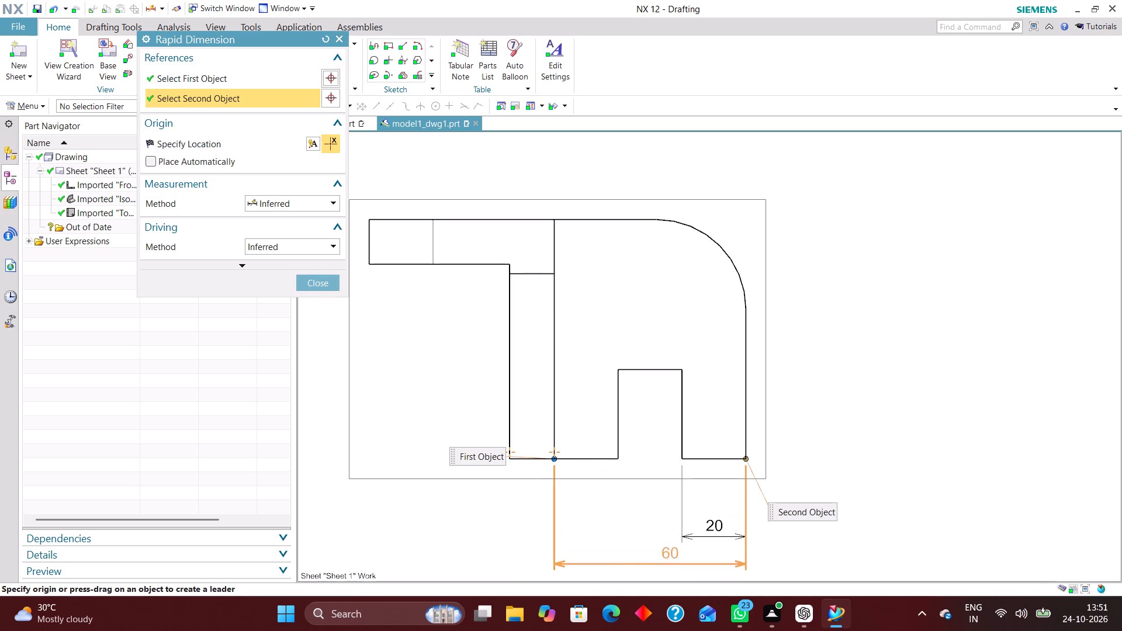
scroll(658, 495, down, 4)
scroll(659, 535, up, 2)
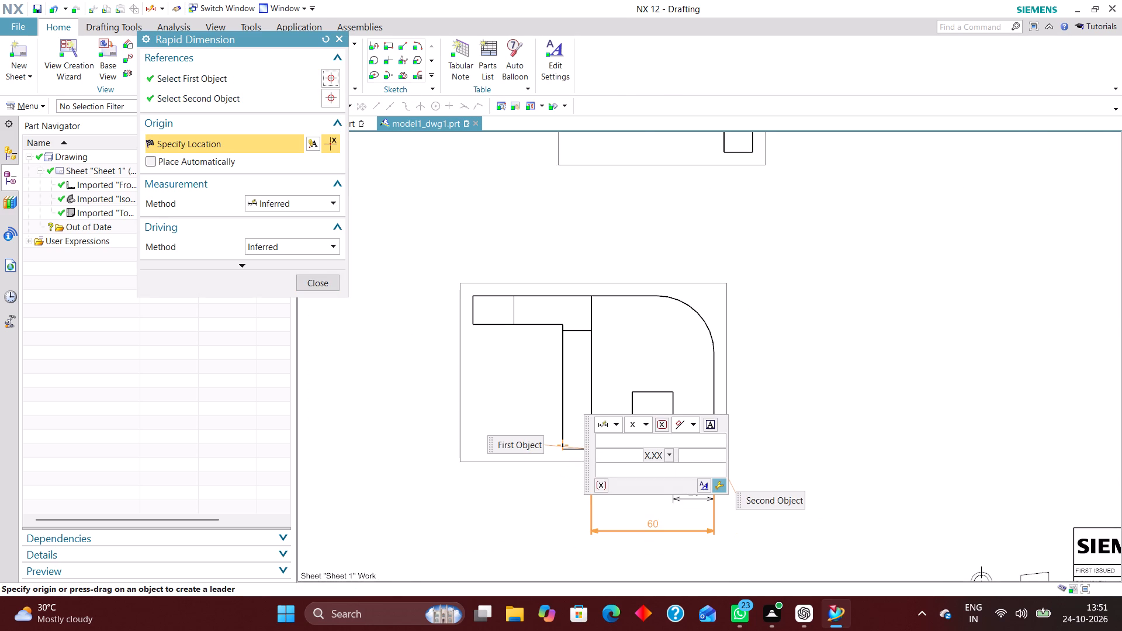
click(660, 516)
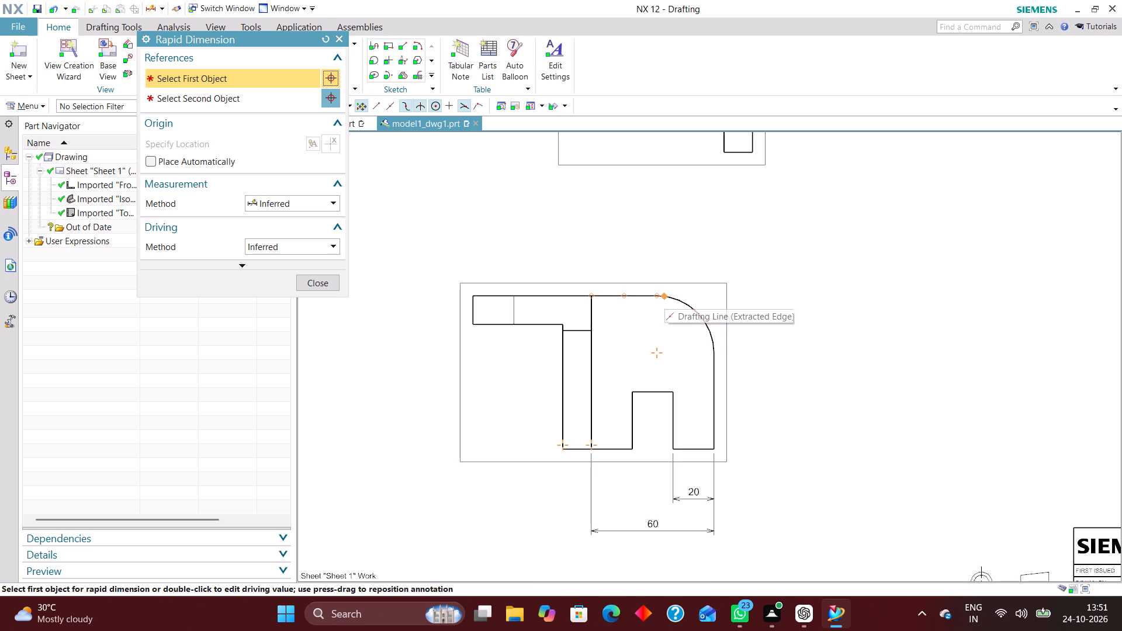
Dimension the Front view's overall height from the top edge to the bottom right corner, placed to the right of the view.
click(657, 294)
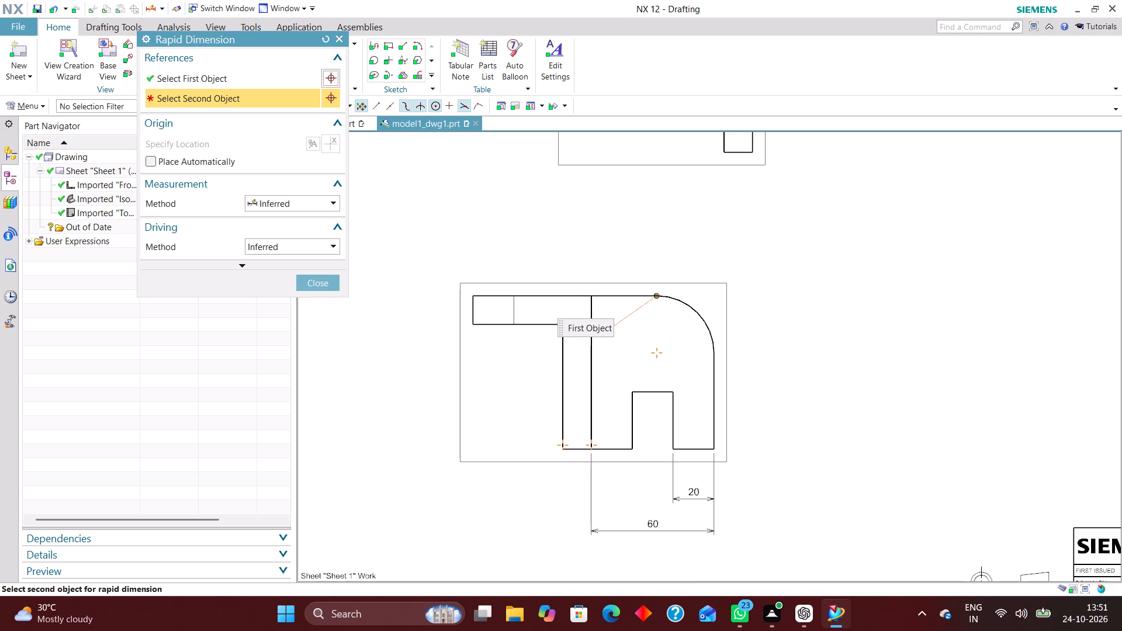
click(711, 449)
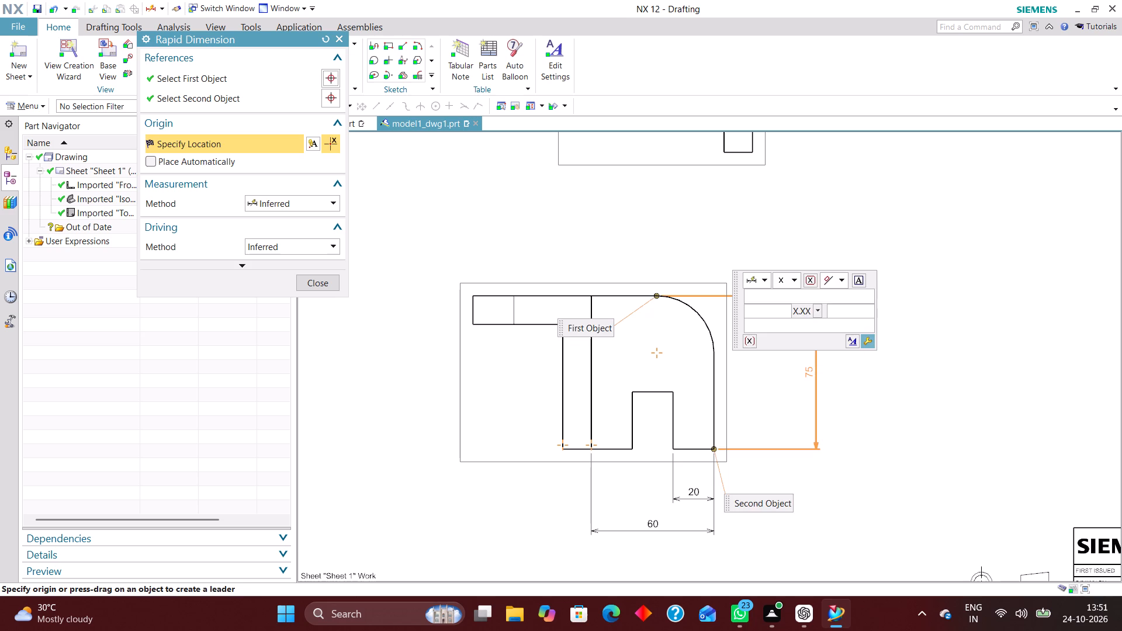
click(804, 370)
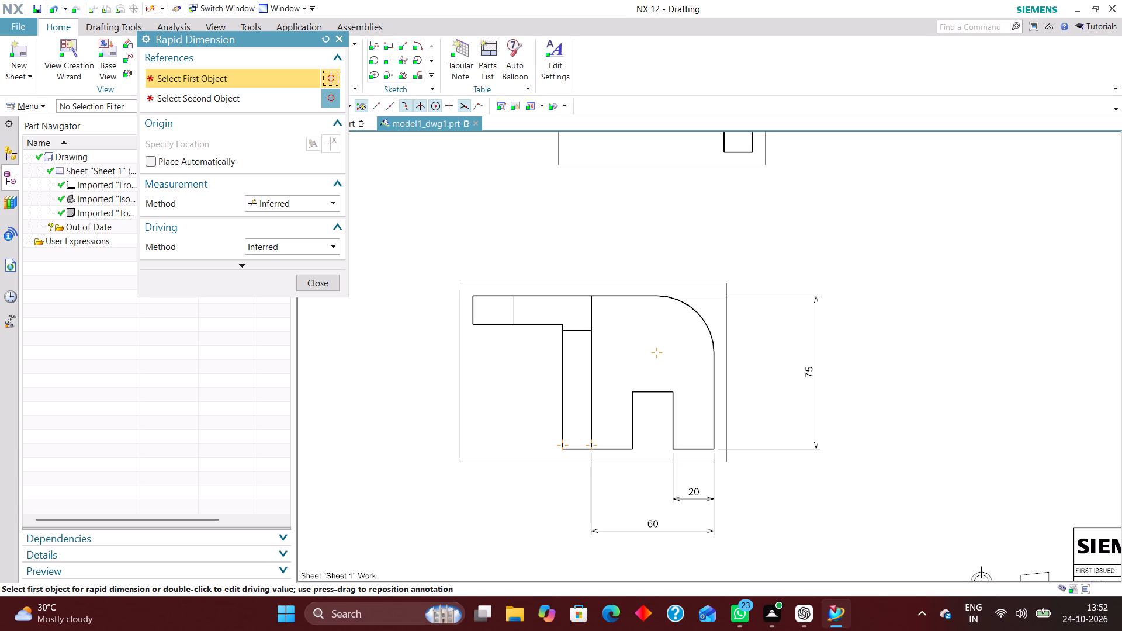
Dimension the width of the narrow vertical strip in the Front view, placed inside the strip.
scroll(704, 362, down, 1)
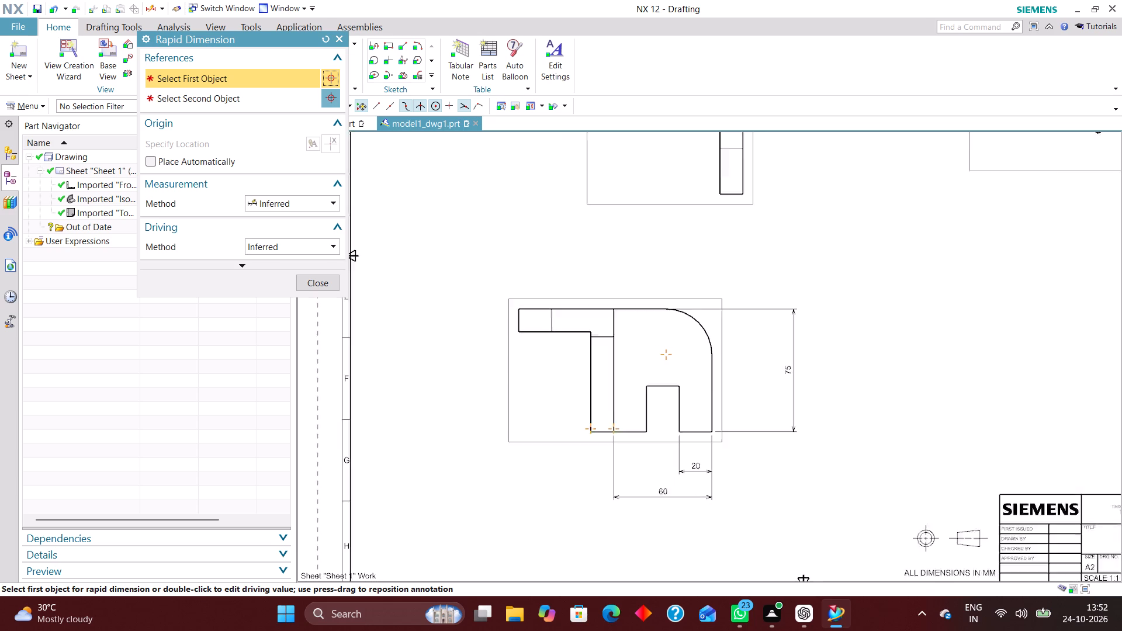
scroll(704, 362, down, 2)
scroll(674, 394, up, 2)
scroll(608, 396, up, 1)
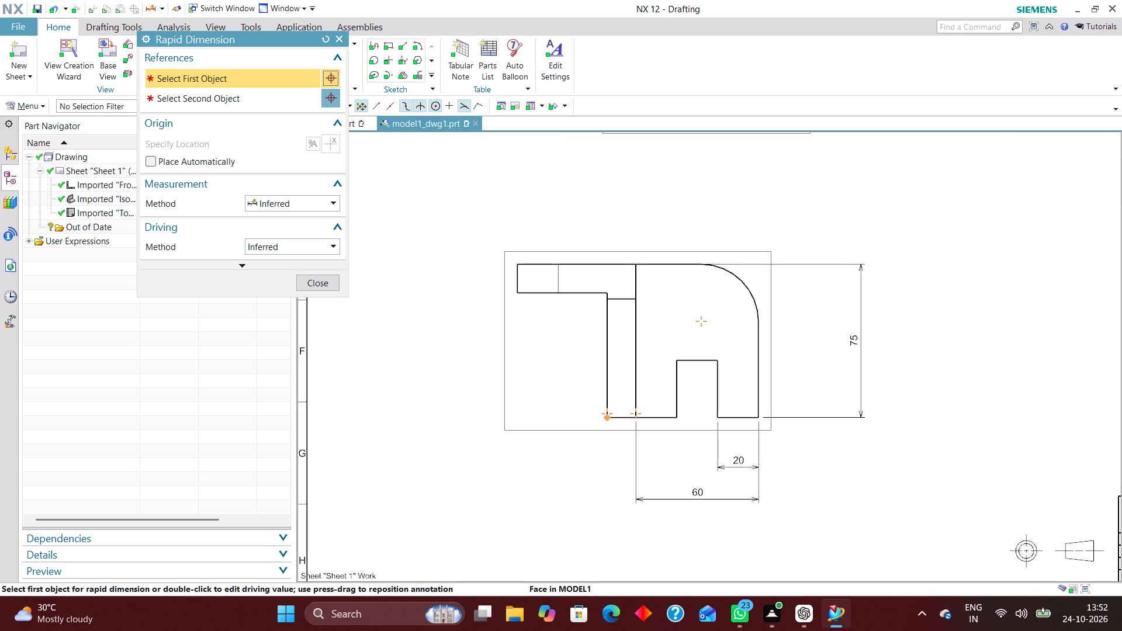
scroll(633, 294, up, 1)
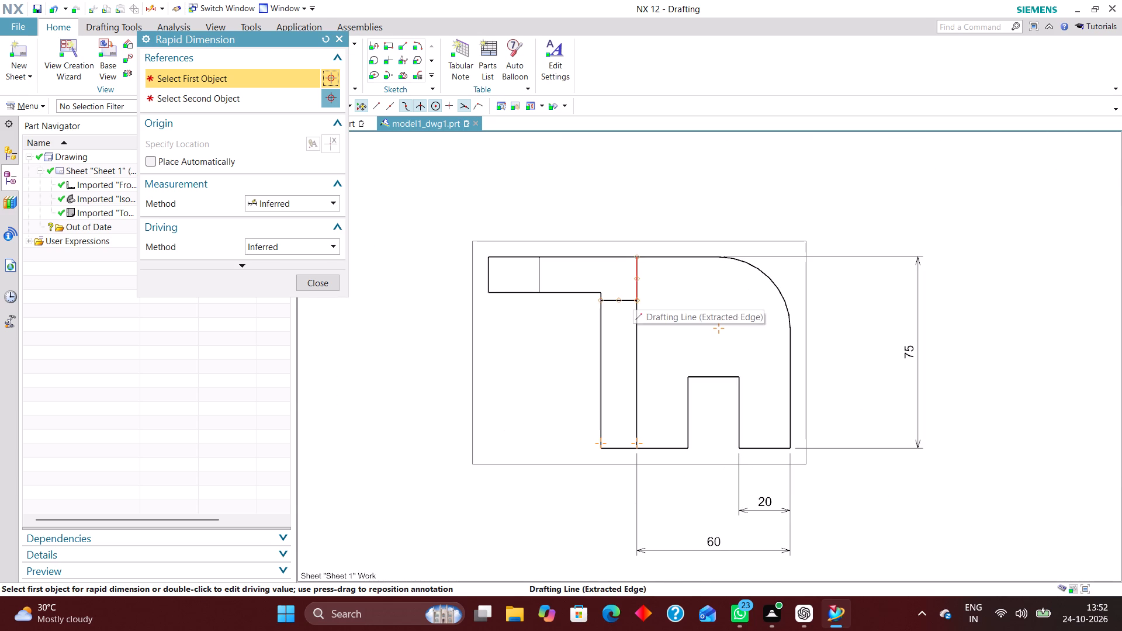
click(636, 299)
click(602, 300)
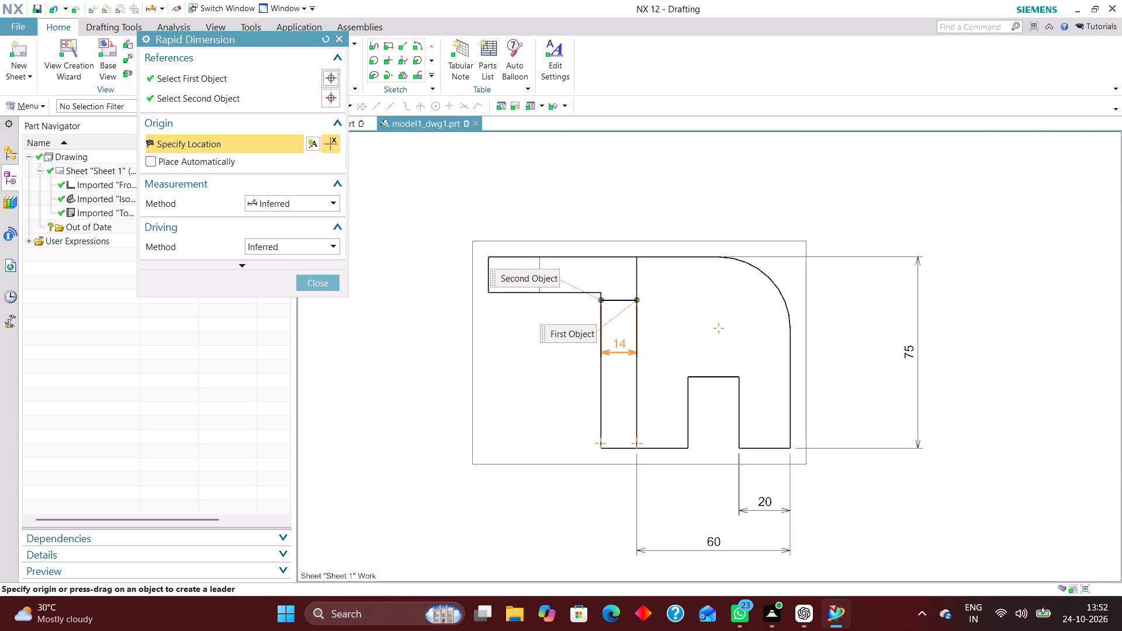
click(621, 343)
Dimension the thickness of the horizontal arm at its left end in the Front view, placed left of the arm.
click(487, 256)
click(486, 287)
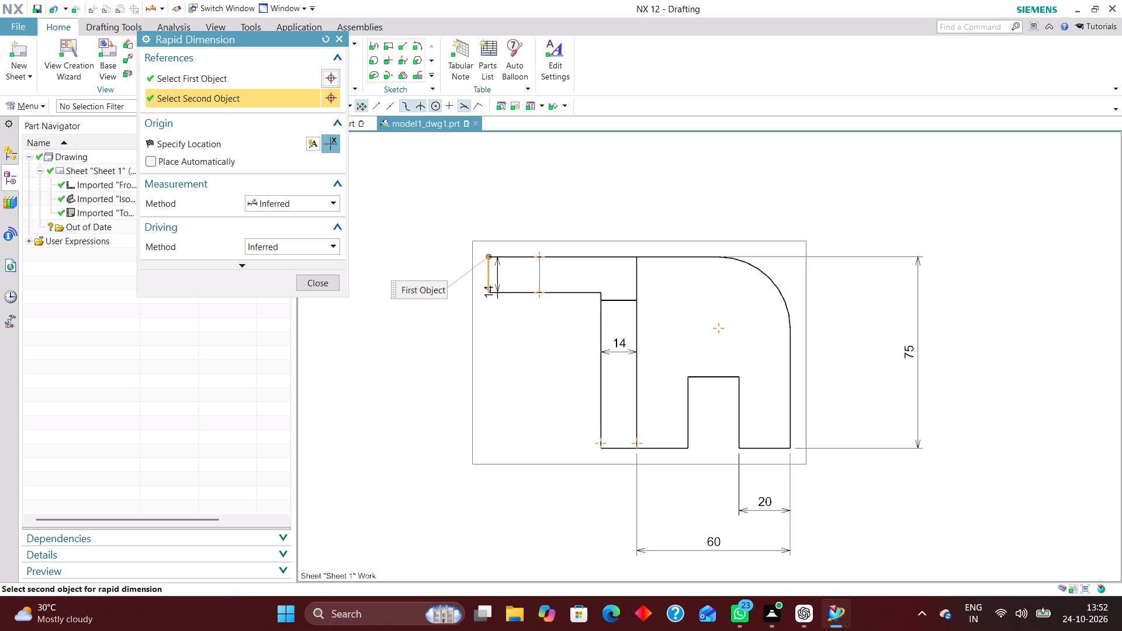
click(458, 271)
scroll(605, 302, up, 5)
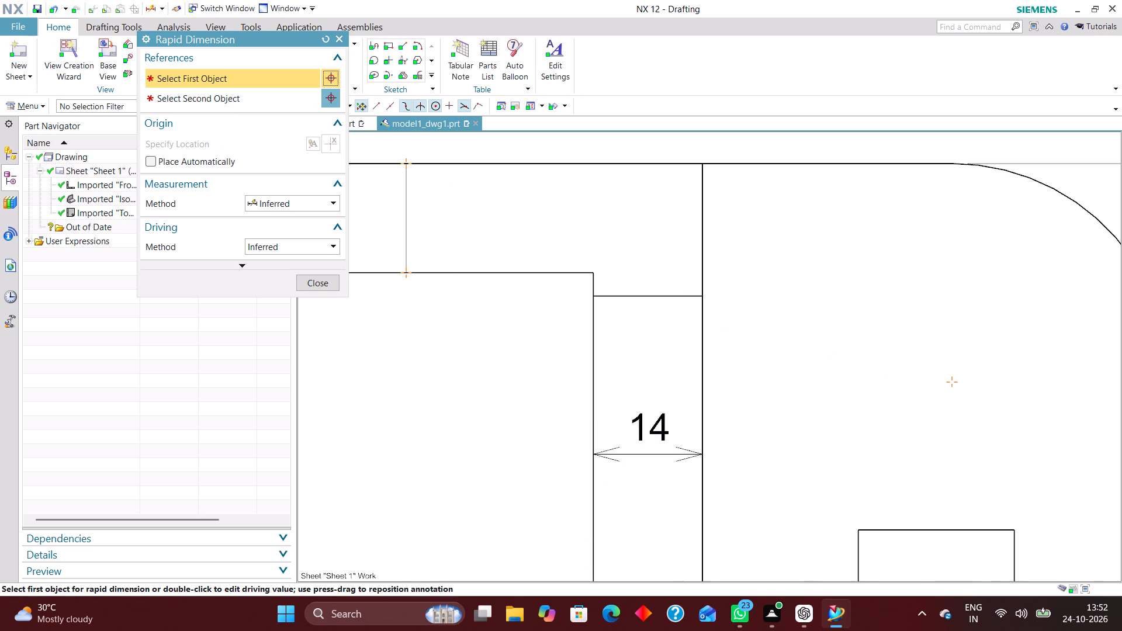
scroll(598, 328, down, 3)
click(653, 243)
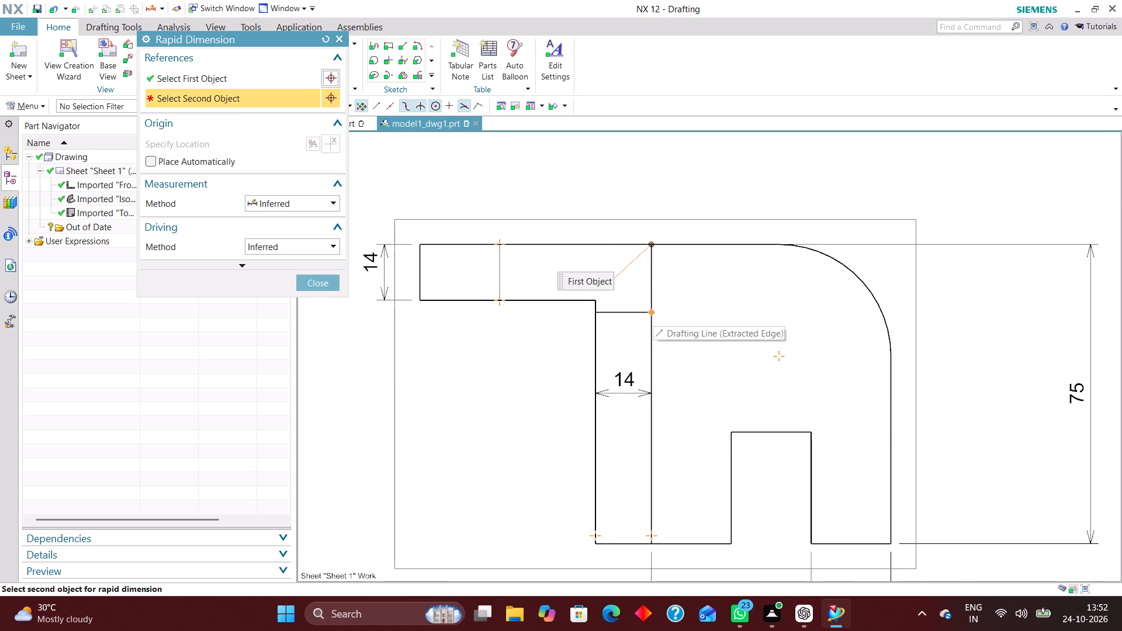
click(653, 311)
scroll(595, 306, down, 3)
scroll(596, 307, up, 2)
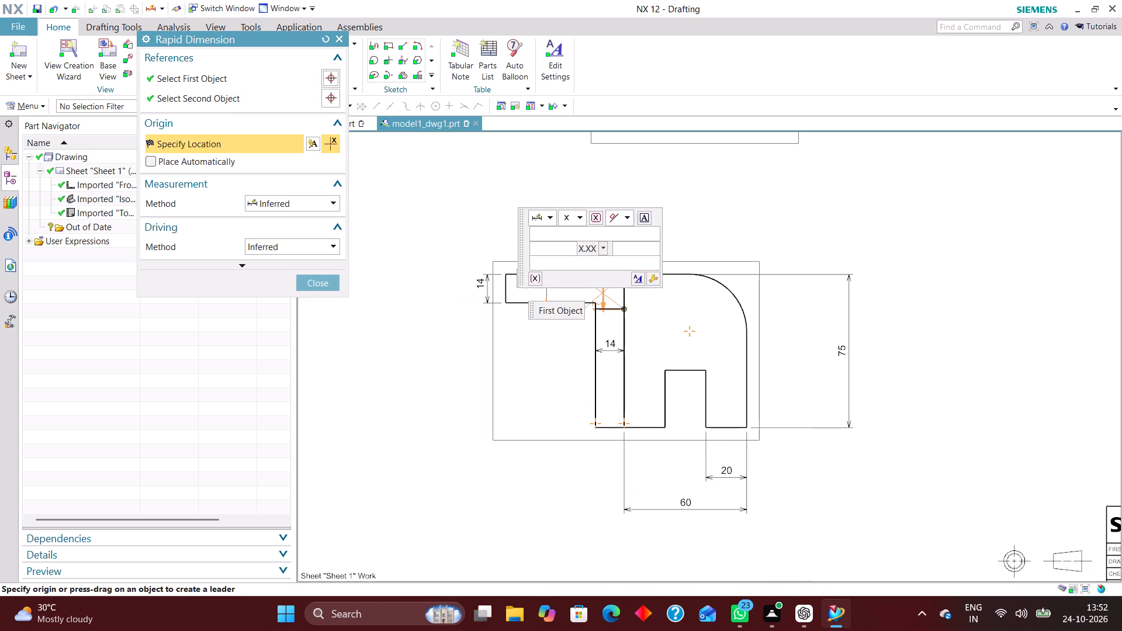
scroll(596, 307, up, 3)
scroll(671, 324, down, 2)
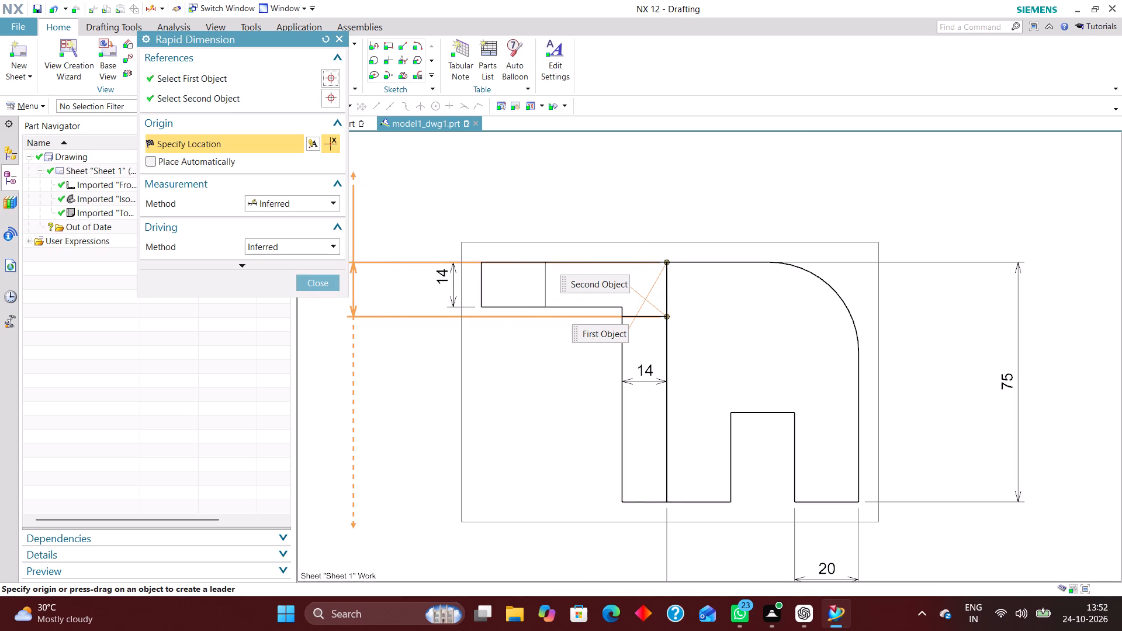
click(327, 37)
Dimension the small vertical step between the arm's underside and the strip's top edge, placed left of the strip.
scroll(598, 311, up, 5)
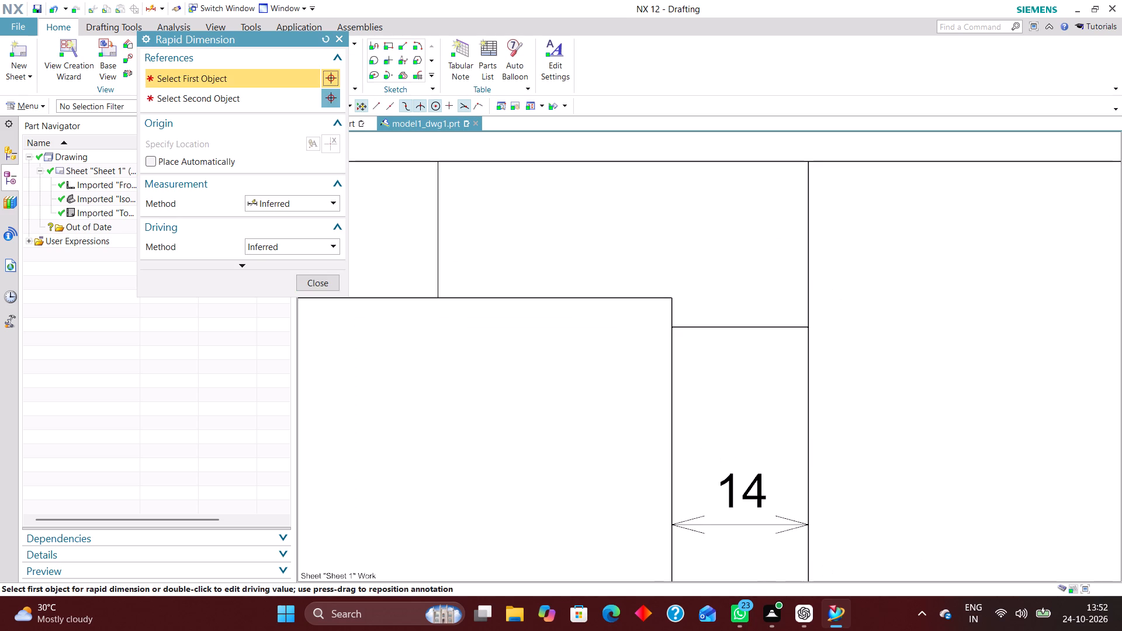
click(671, 296)
click(670, 323)
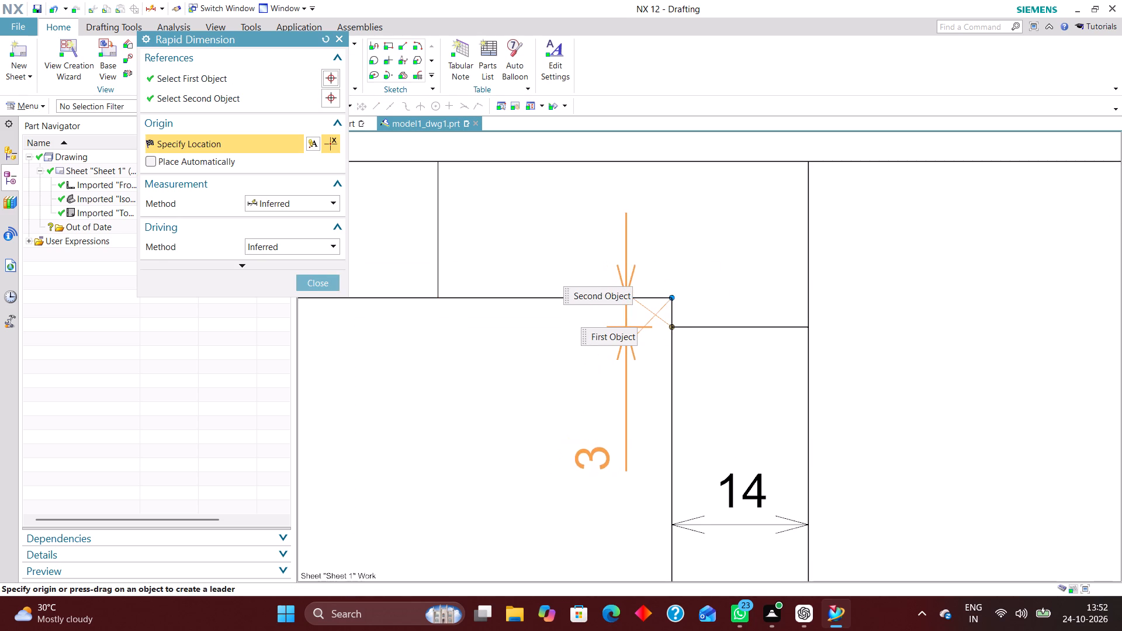
click(595, 457)
click(332, 285)
Set the arrows of the narrow strip's width dimension to Out.
scroll(572, 309, down, 4)
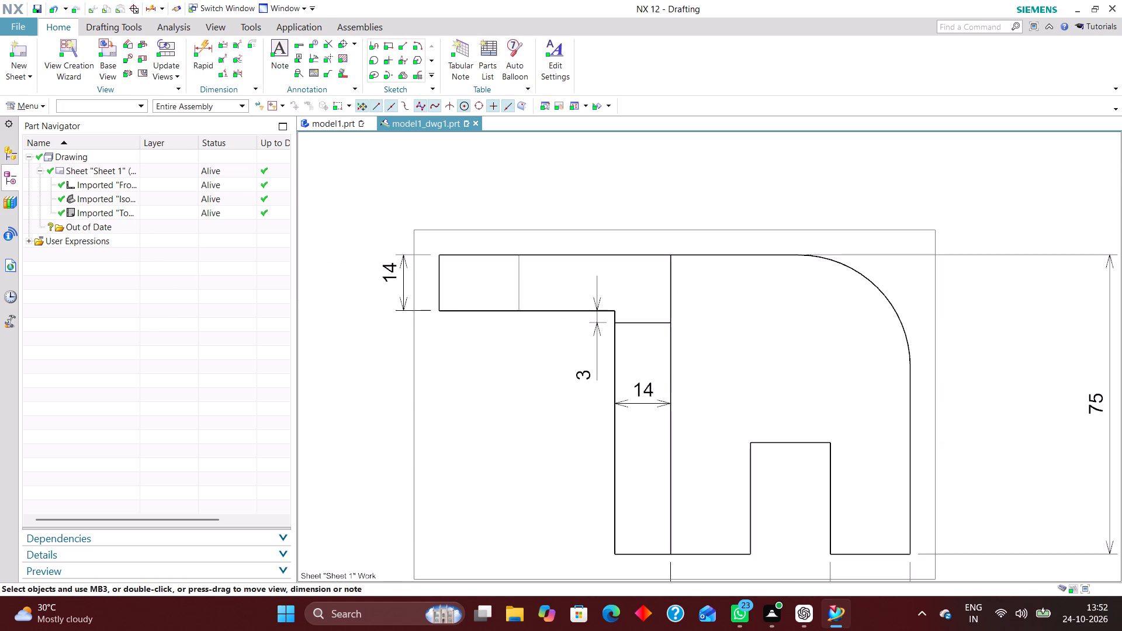
scroll(604, 396, down, 2)
double_click(629, 398)
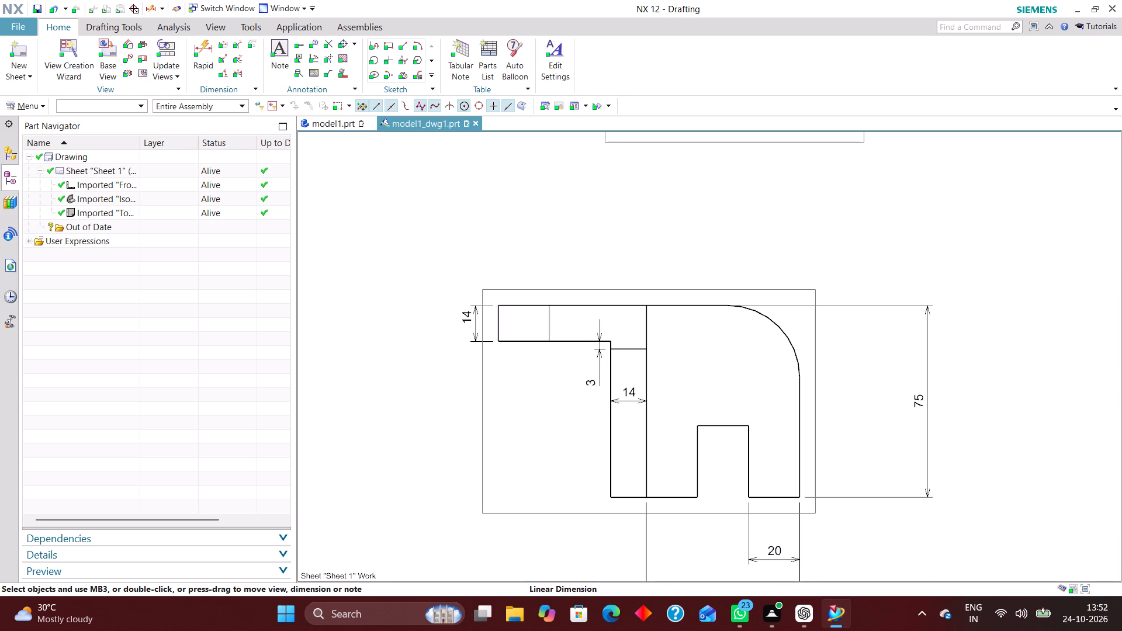
click(614, 402)
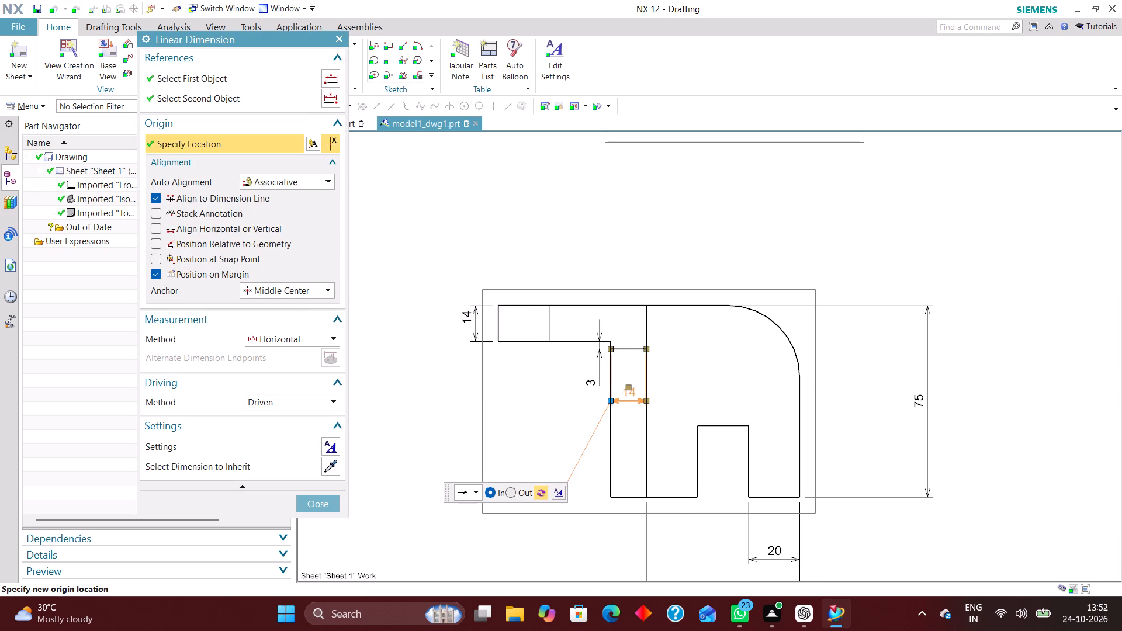
click(515, 492)
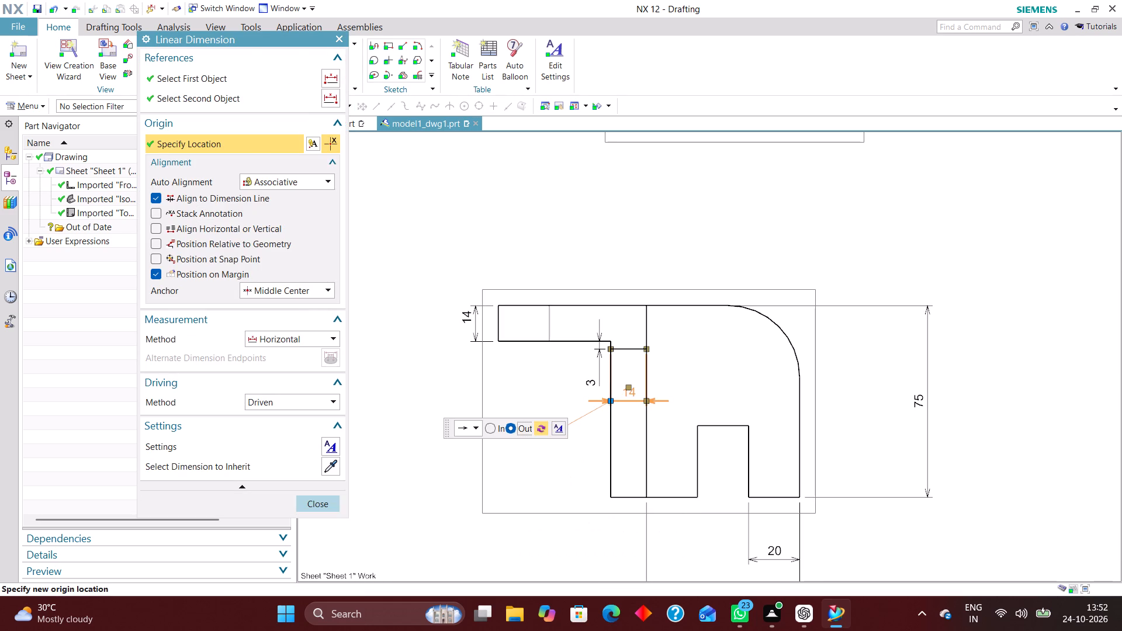
click(328, 504)
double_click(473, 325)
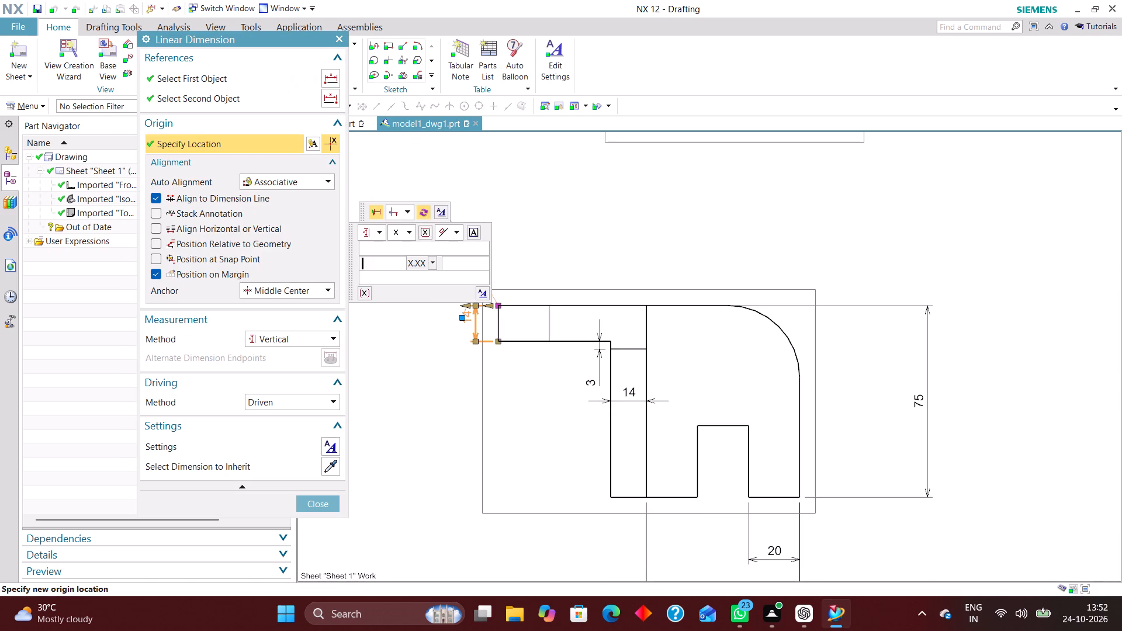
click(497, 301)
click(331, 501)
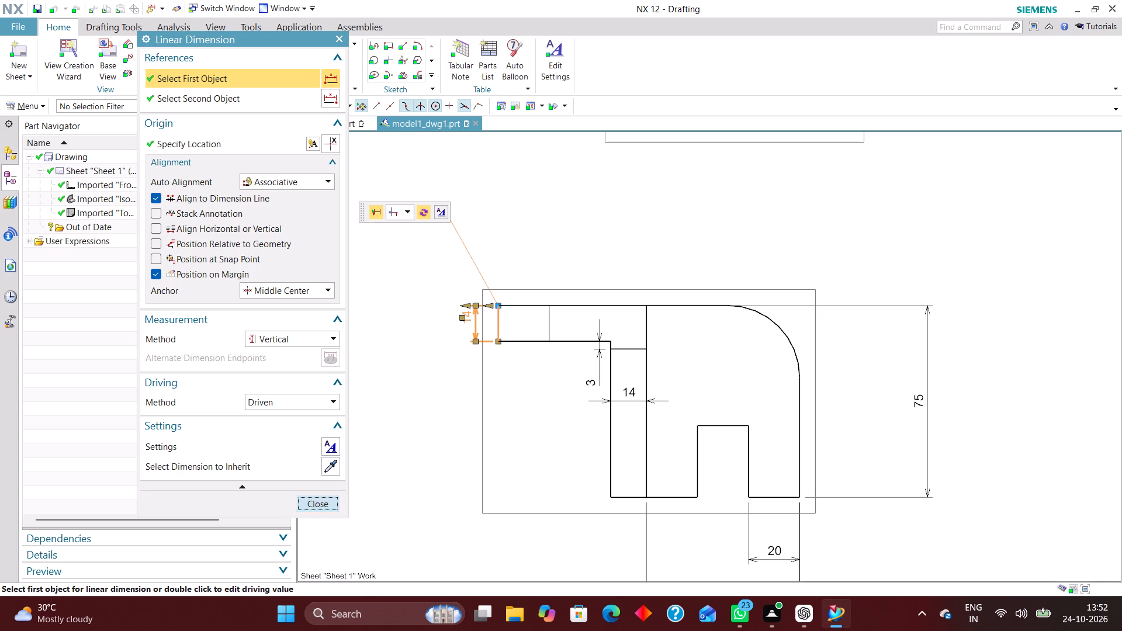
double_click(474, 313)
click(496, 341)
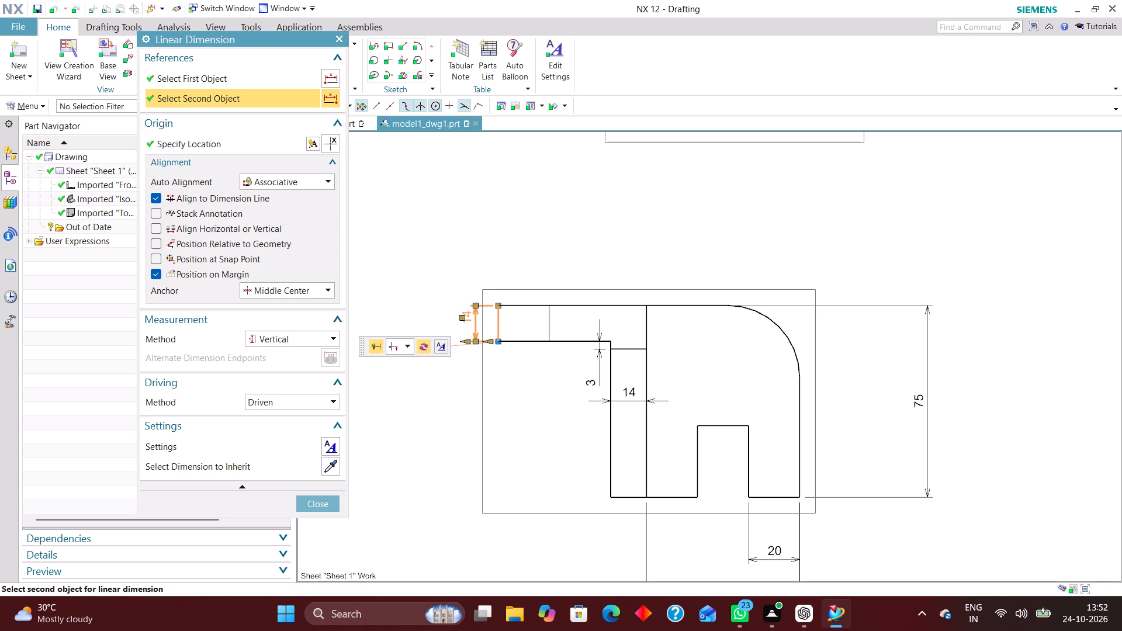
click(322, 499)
Move the text of the arm thickness dimension down to the middle of its dimension line.
scroll(493, 335, up, 3)
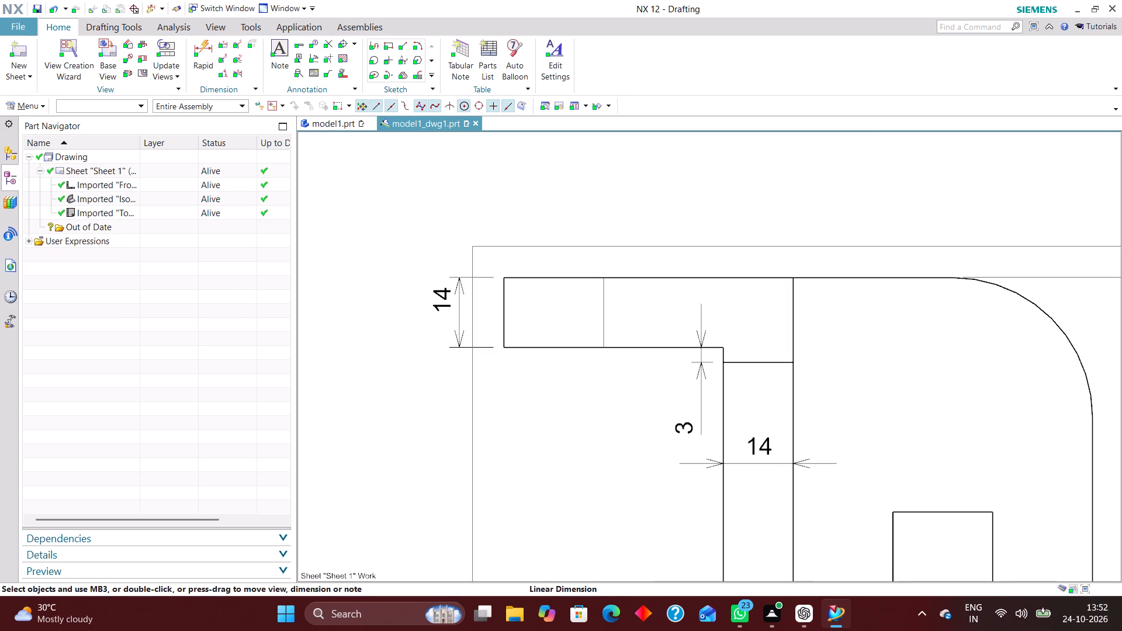
drag(442, 297, 443, 314)
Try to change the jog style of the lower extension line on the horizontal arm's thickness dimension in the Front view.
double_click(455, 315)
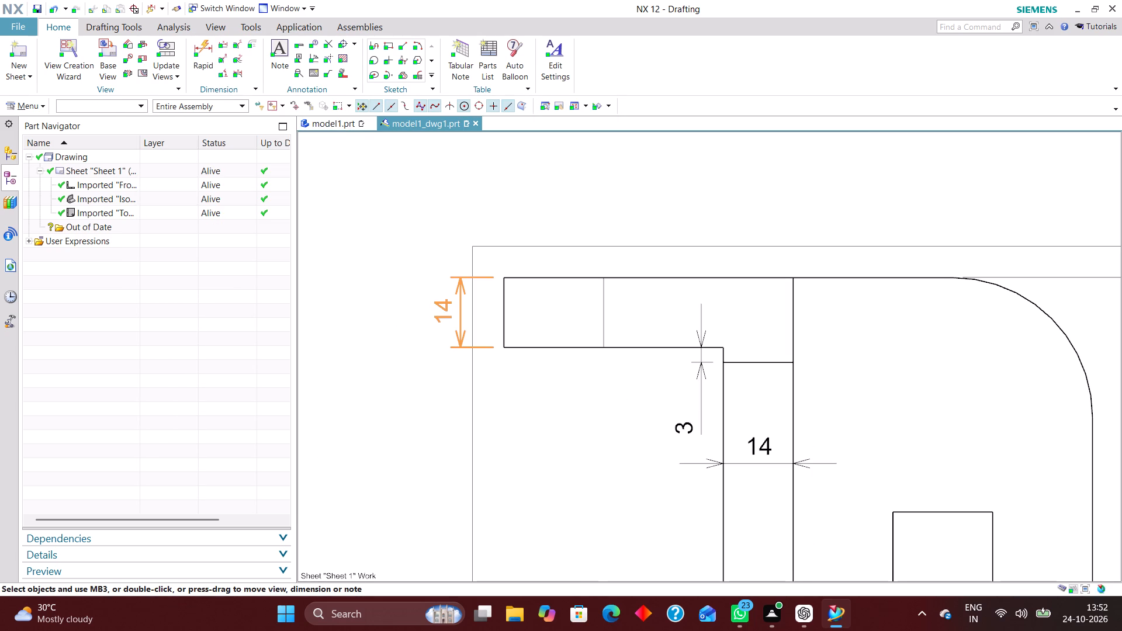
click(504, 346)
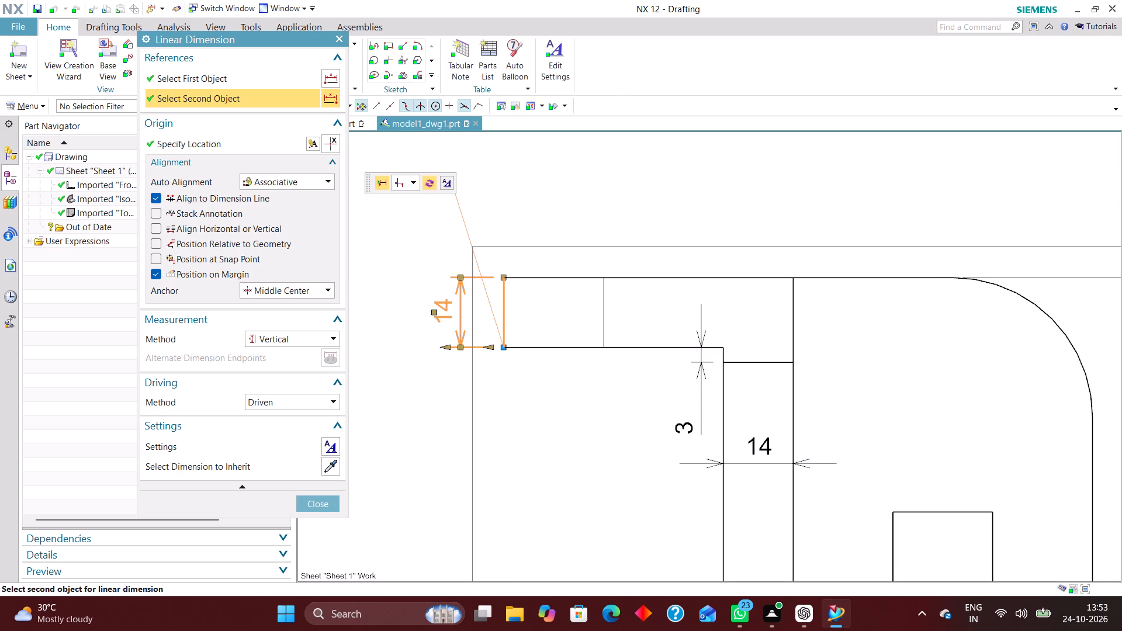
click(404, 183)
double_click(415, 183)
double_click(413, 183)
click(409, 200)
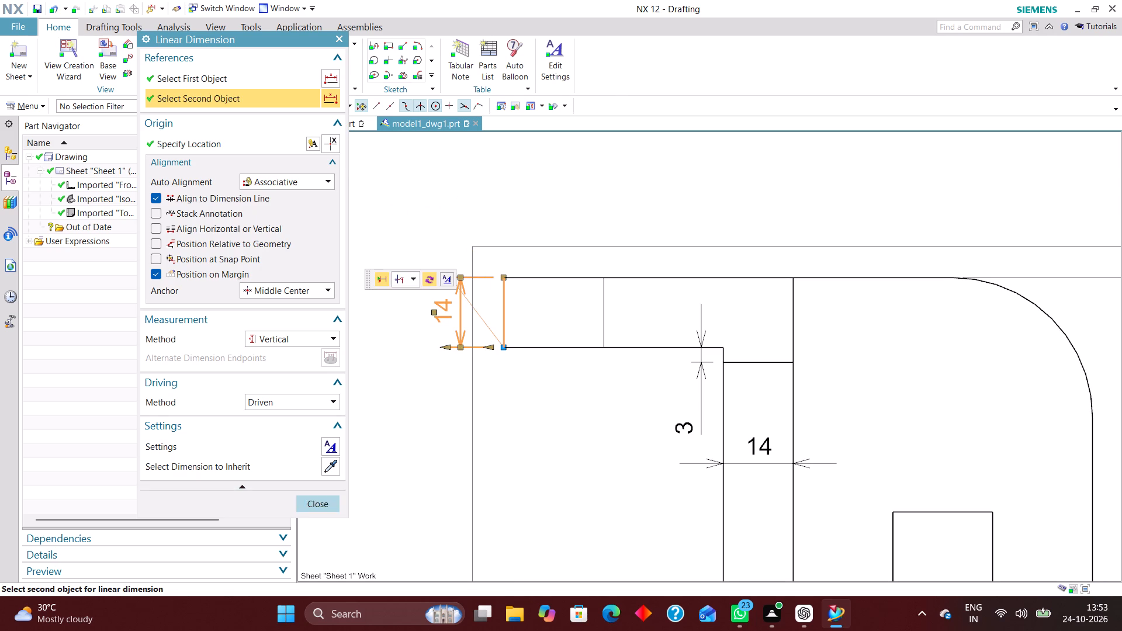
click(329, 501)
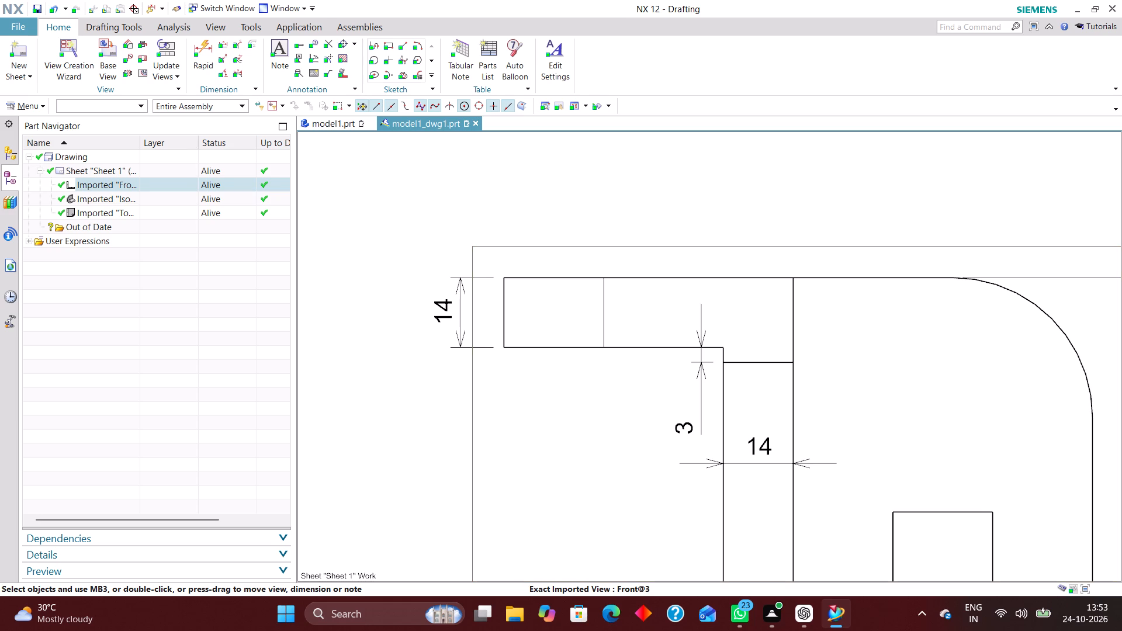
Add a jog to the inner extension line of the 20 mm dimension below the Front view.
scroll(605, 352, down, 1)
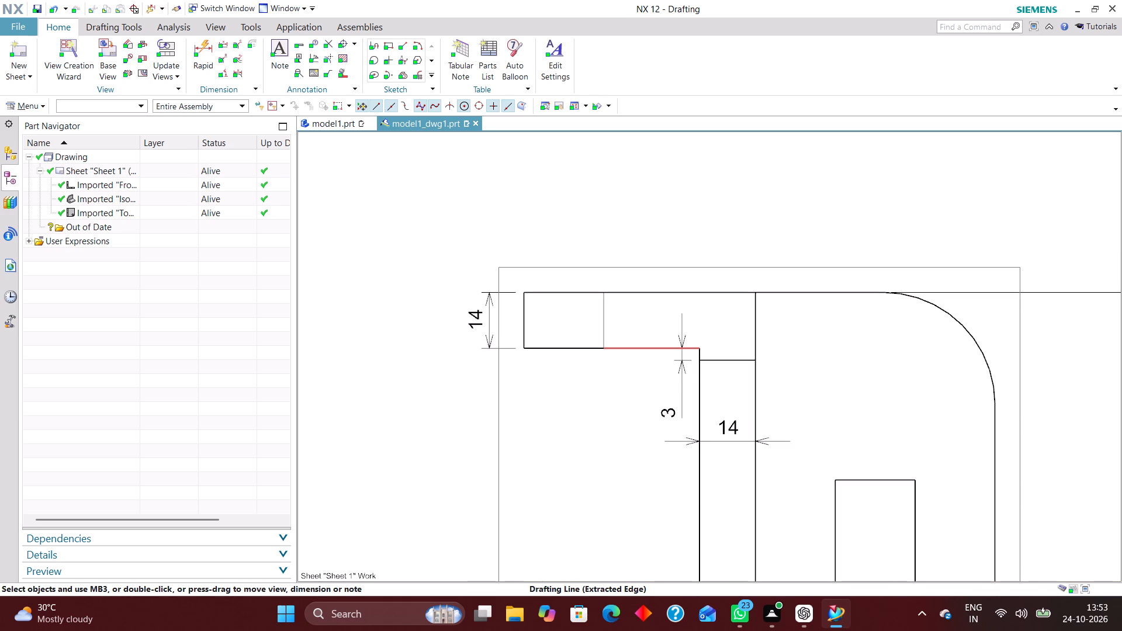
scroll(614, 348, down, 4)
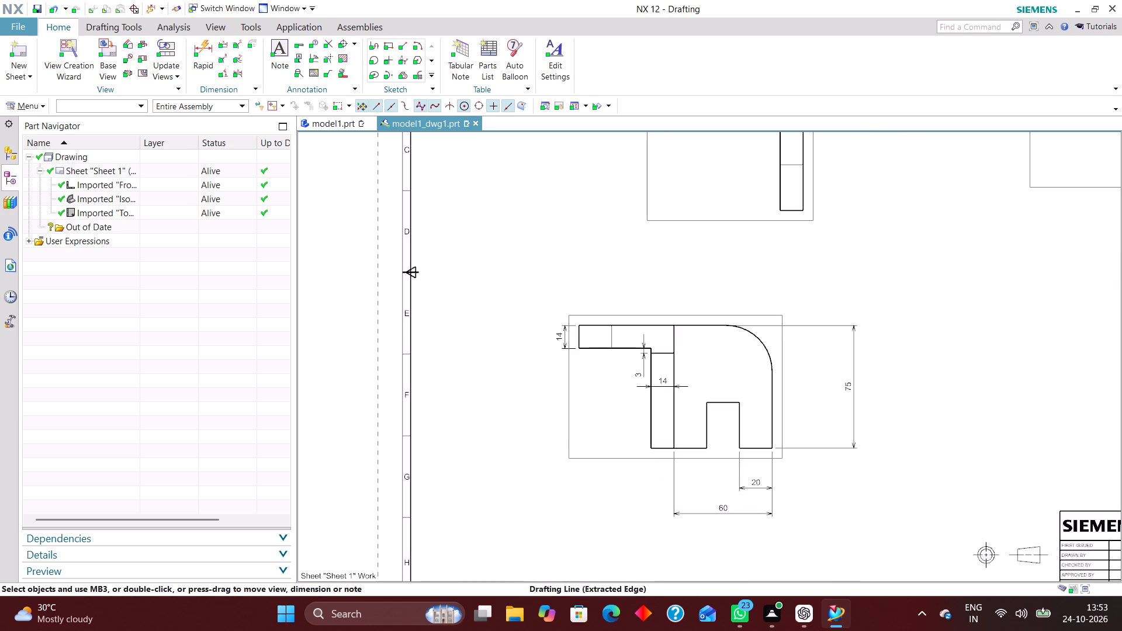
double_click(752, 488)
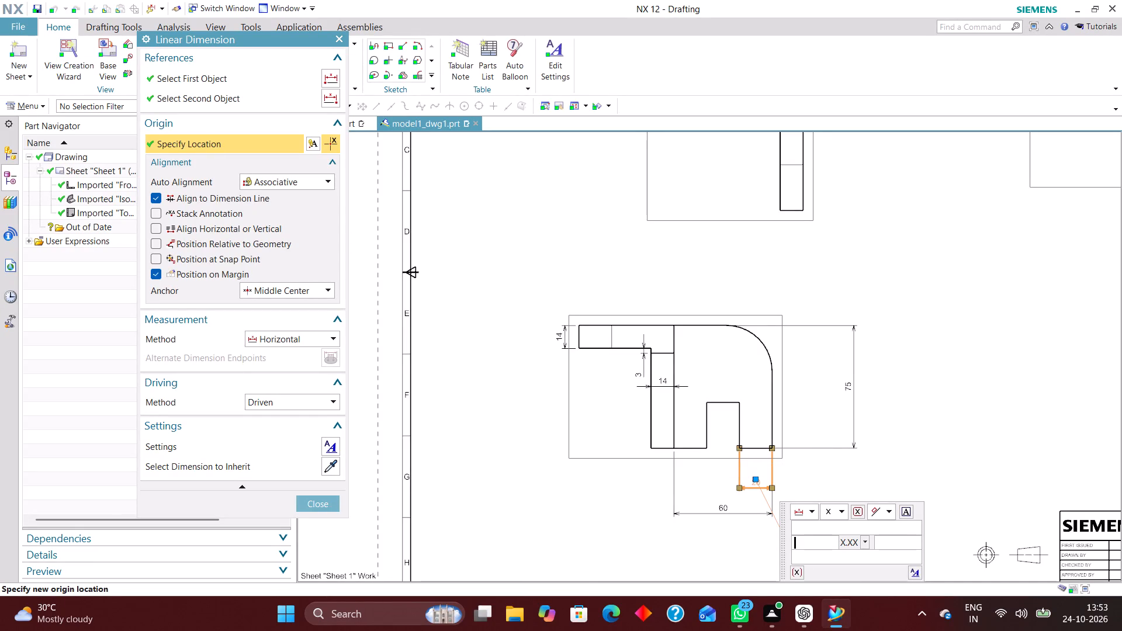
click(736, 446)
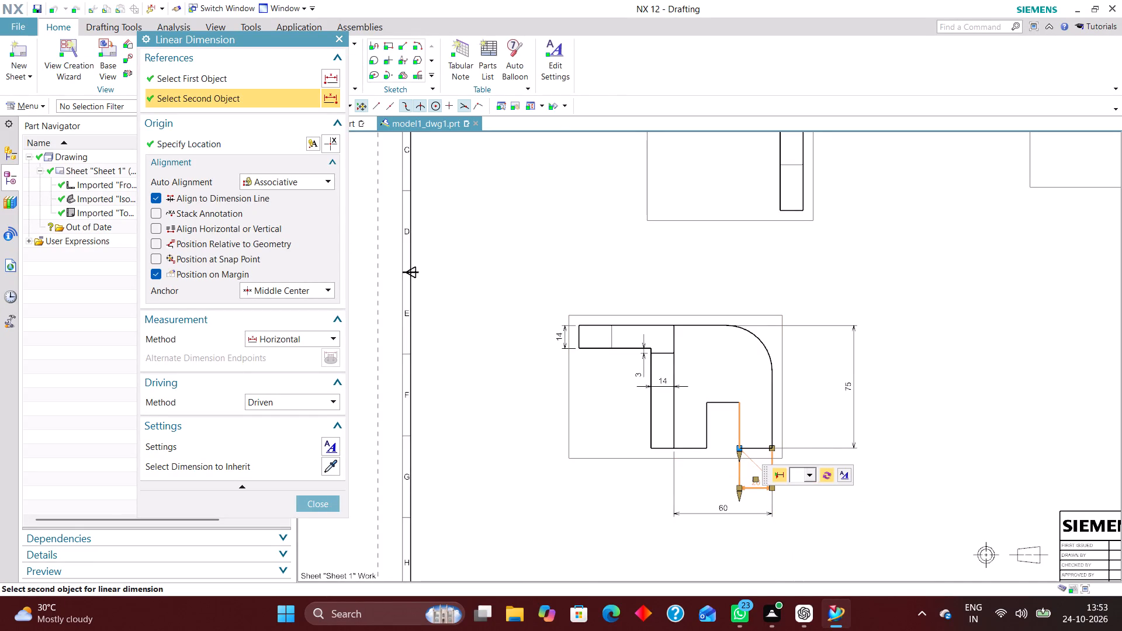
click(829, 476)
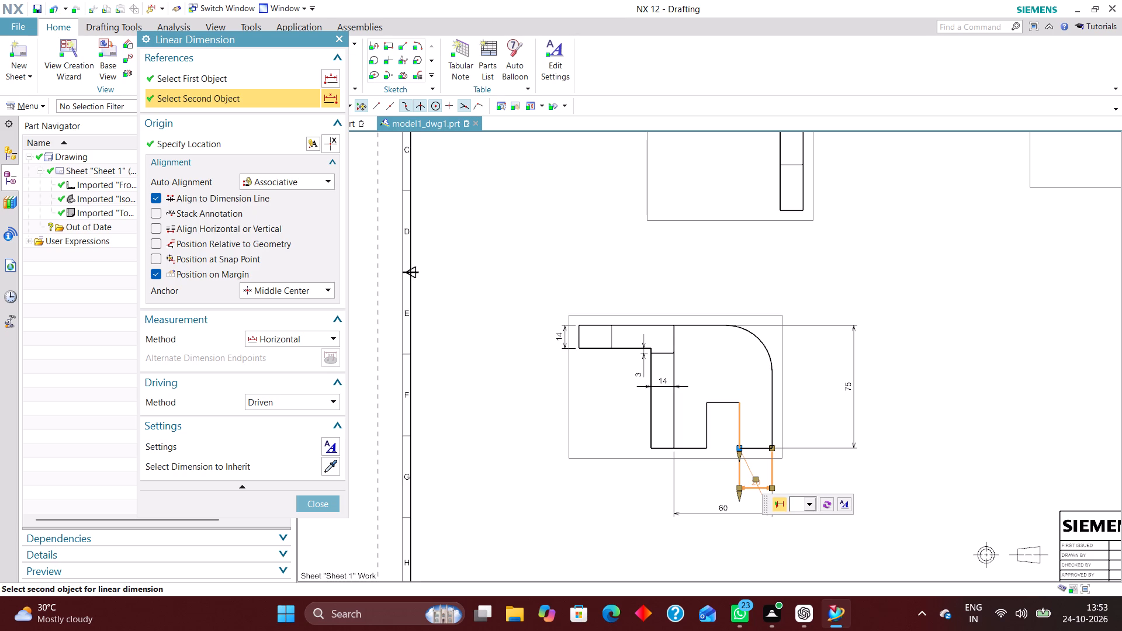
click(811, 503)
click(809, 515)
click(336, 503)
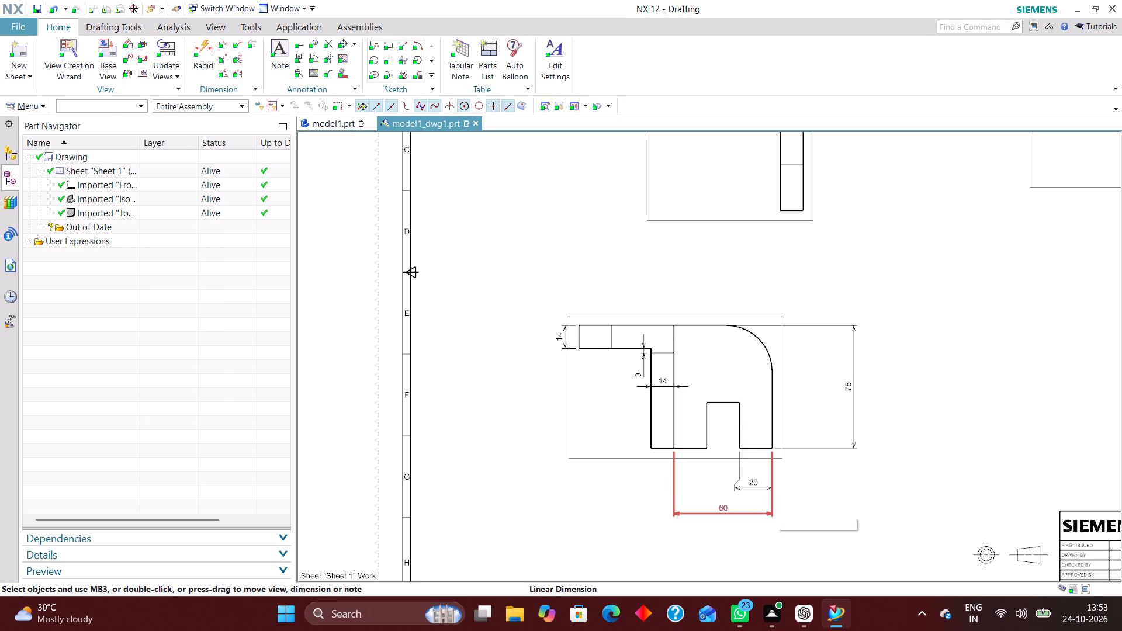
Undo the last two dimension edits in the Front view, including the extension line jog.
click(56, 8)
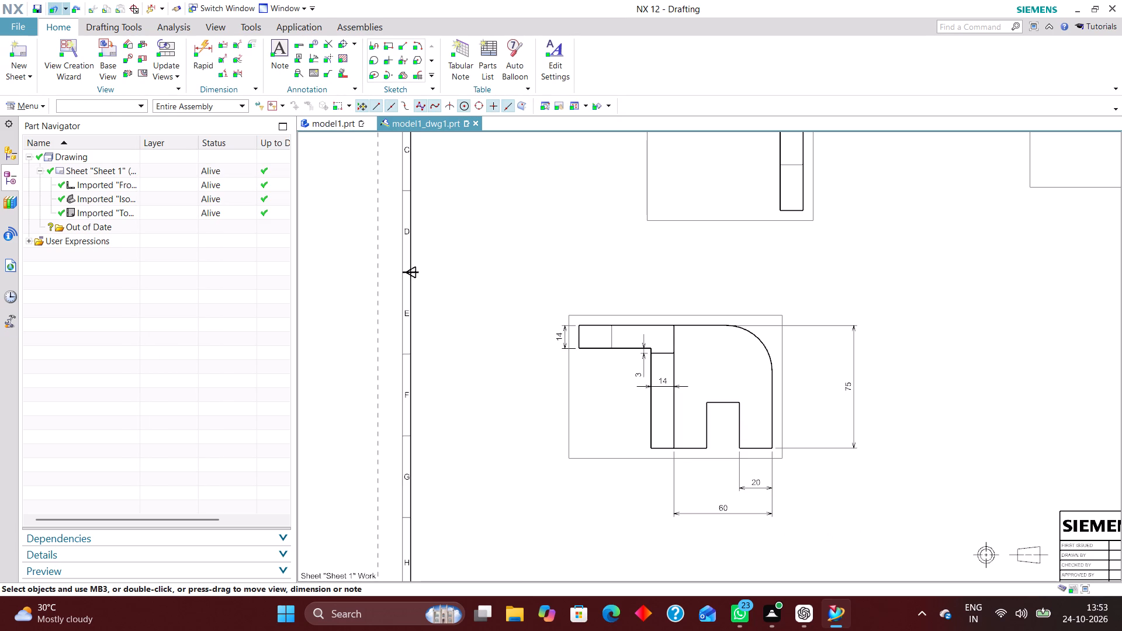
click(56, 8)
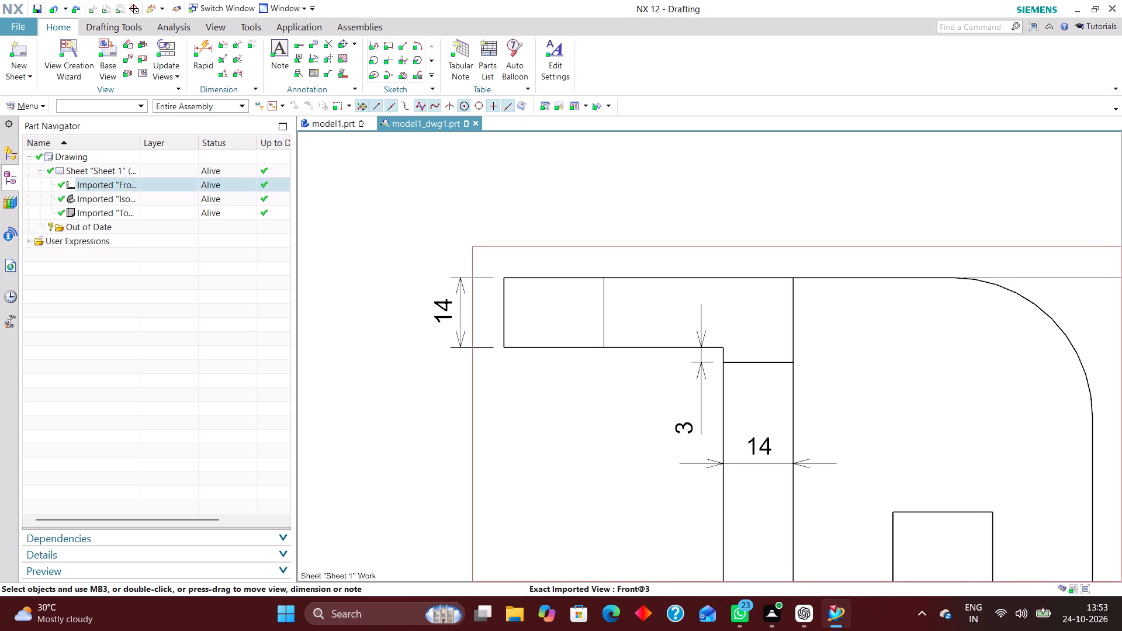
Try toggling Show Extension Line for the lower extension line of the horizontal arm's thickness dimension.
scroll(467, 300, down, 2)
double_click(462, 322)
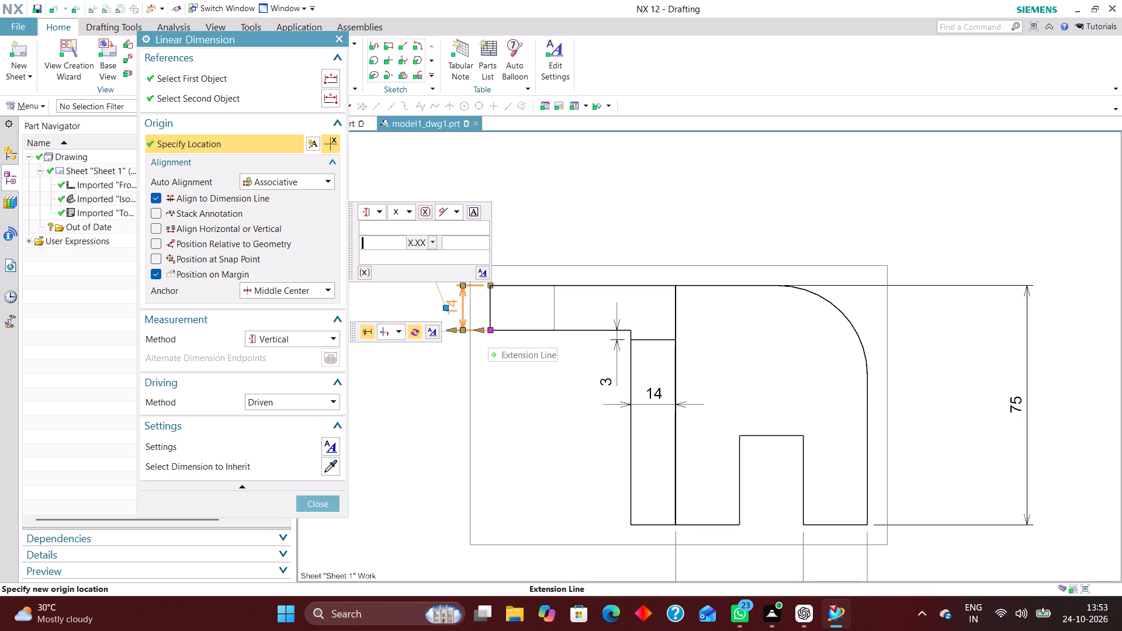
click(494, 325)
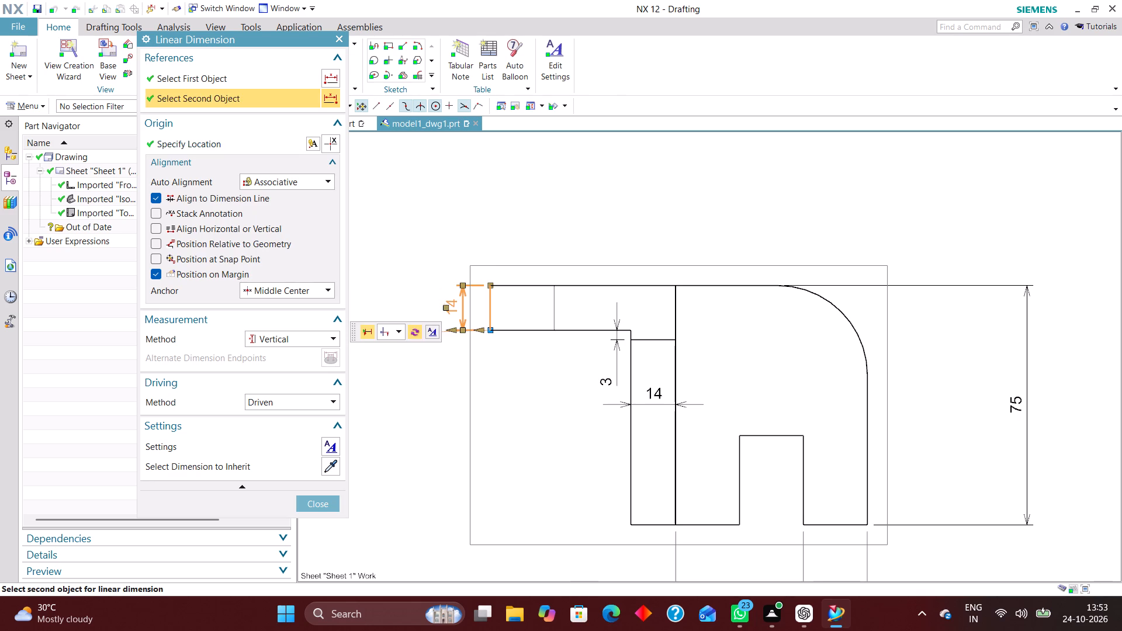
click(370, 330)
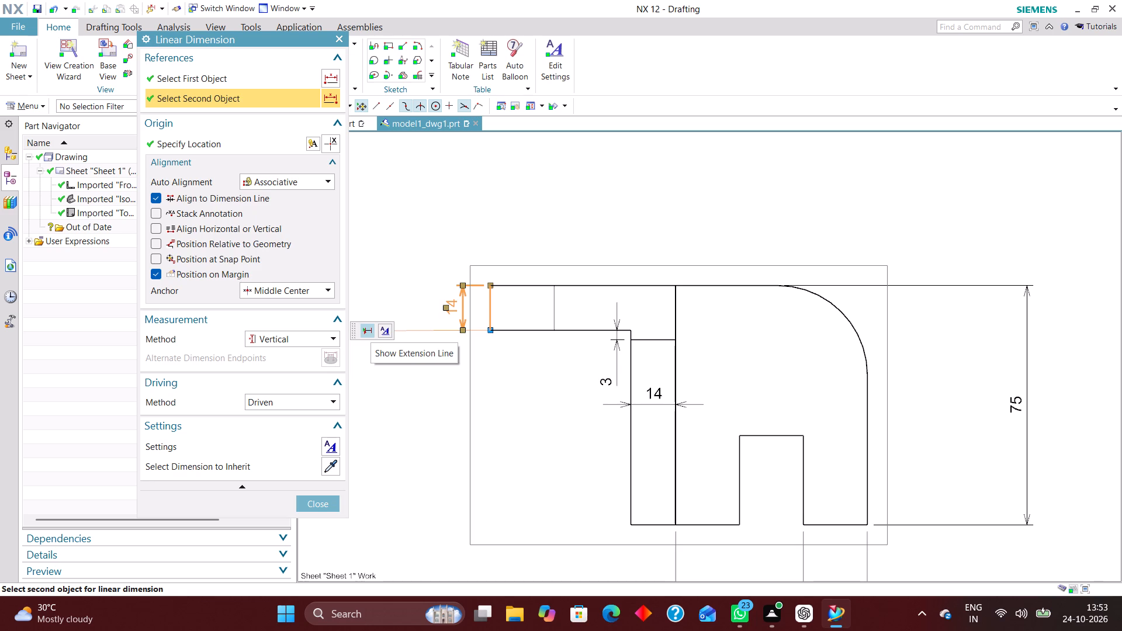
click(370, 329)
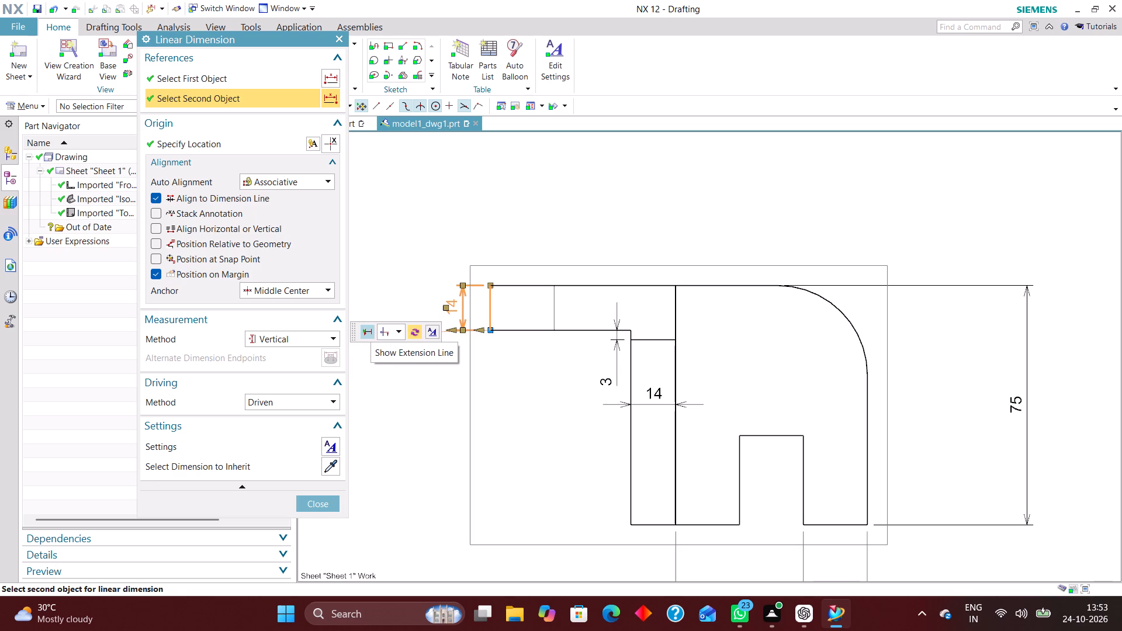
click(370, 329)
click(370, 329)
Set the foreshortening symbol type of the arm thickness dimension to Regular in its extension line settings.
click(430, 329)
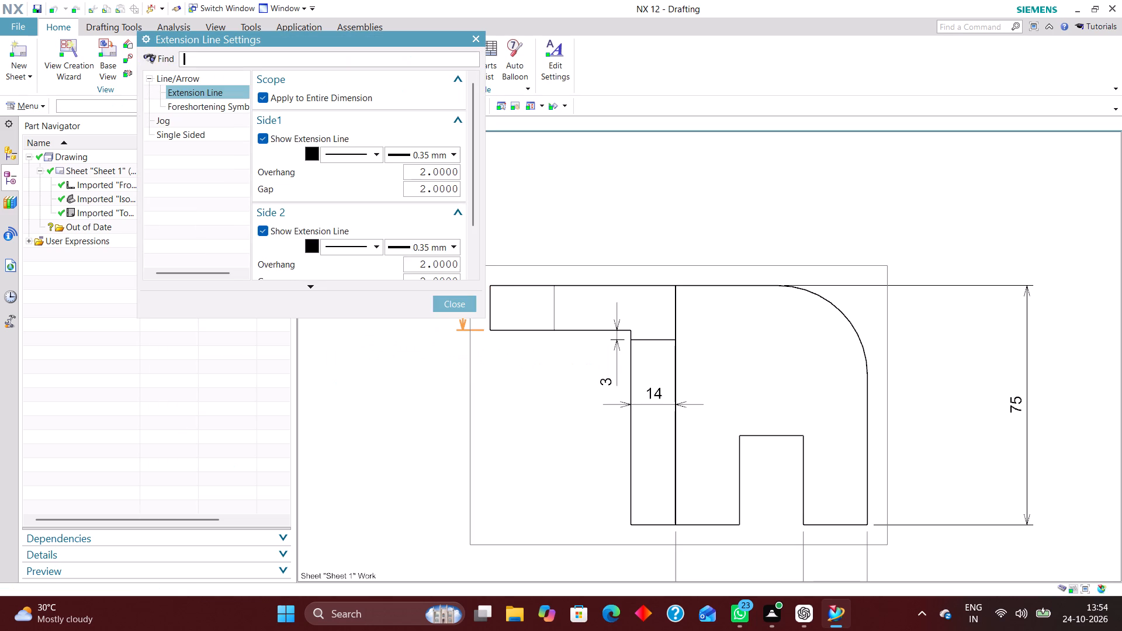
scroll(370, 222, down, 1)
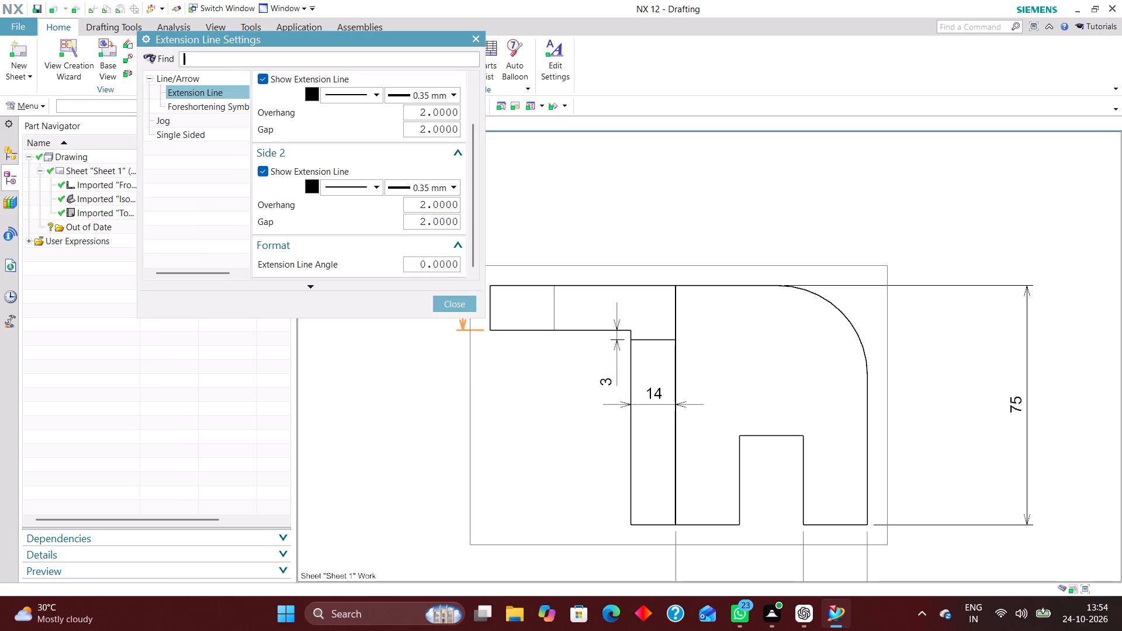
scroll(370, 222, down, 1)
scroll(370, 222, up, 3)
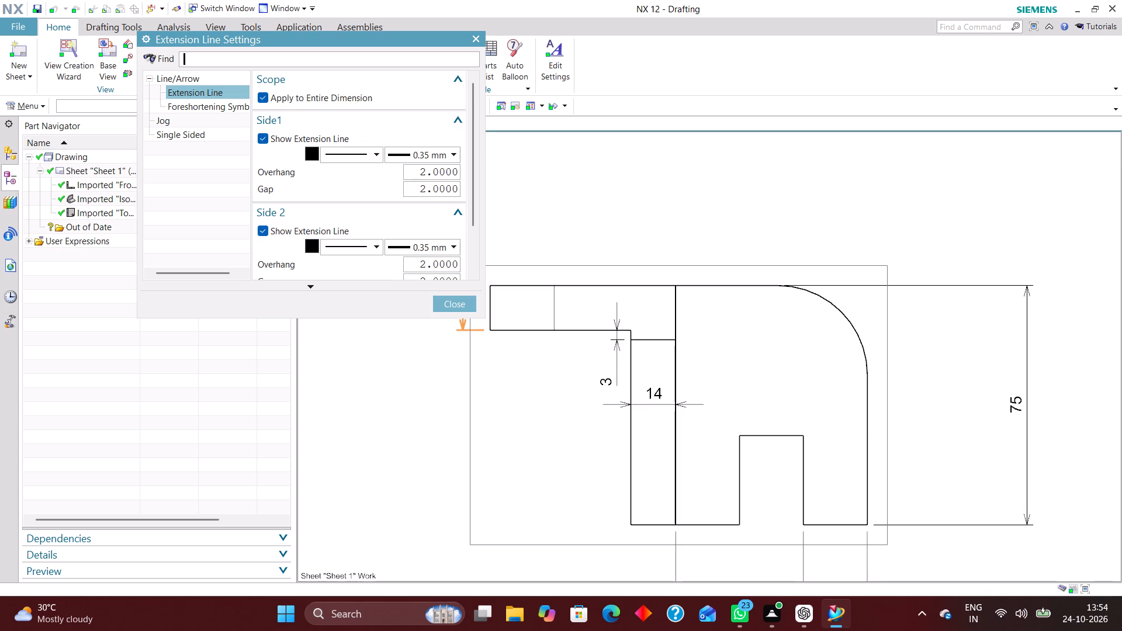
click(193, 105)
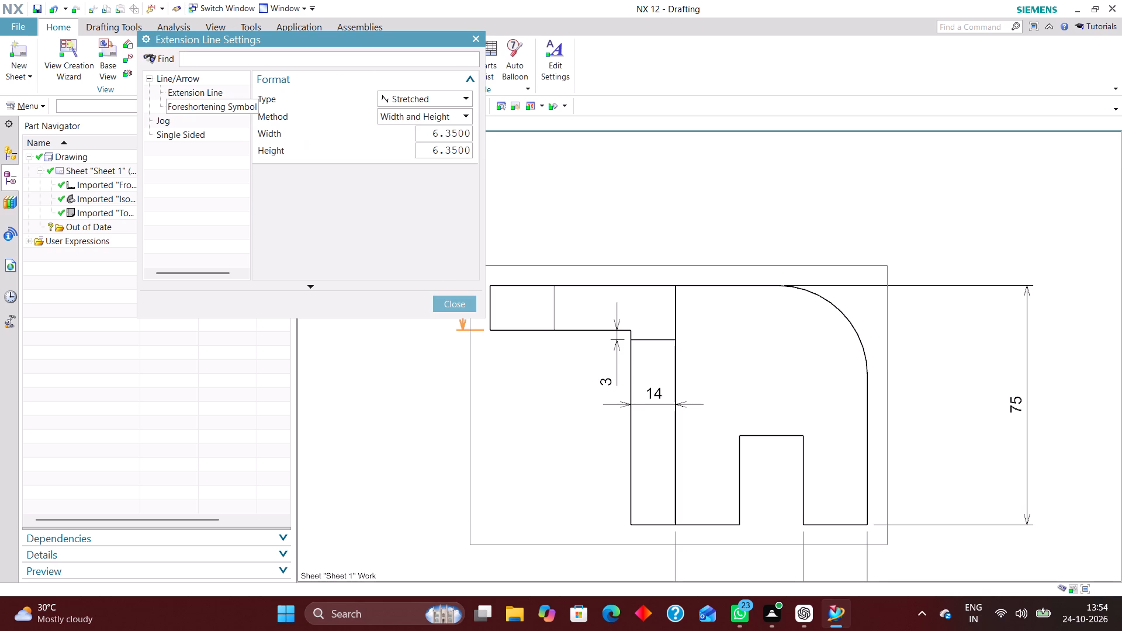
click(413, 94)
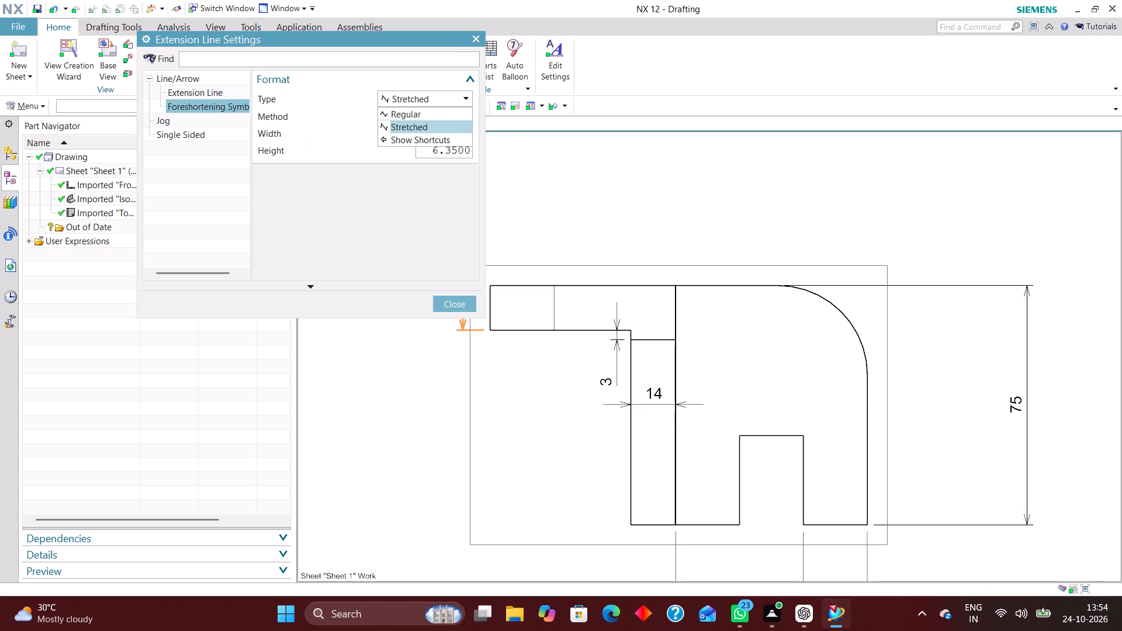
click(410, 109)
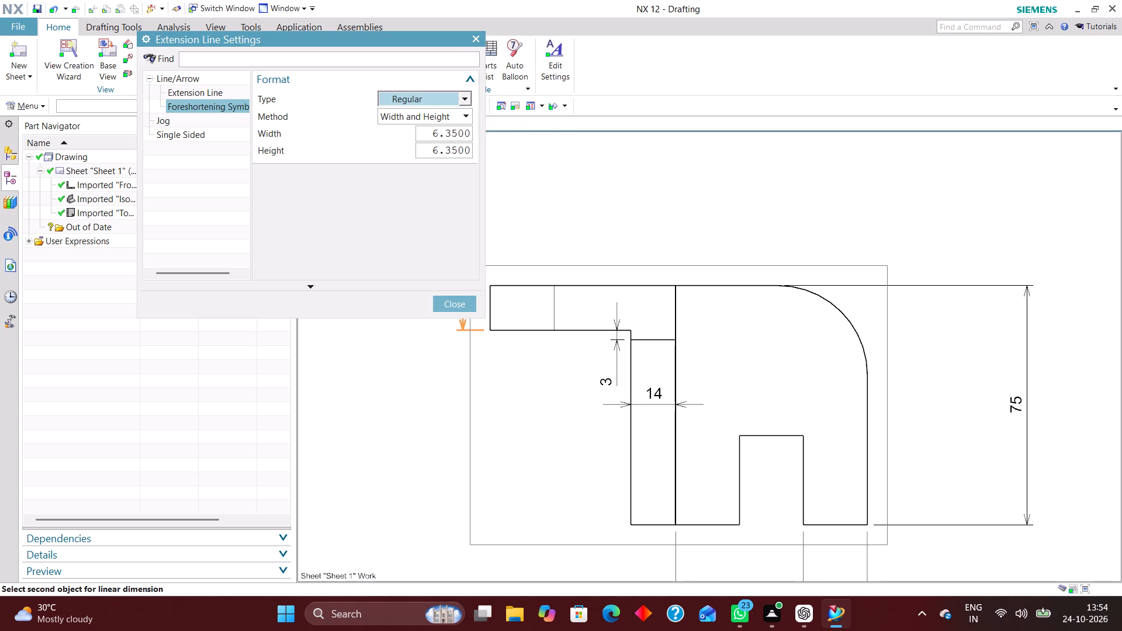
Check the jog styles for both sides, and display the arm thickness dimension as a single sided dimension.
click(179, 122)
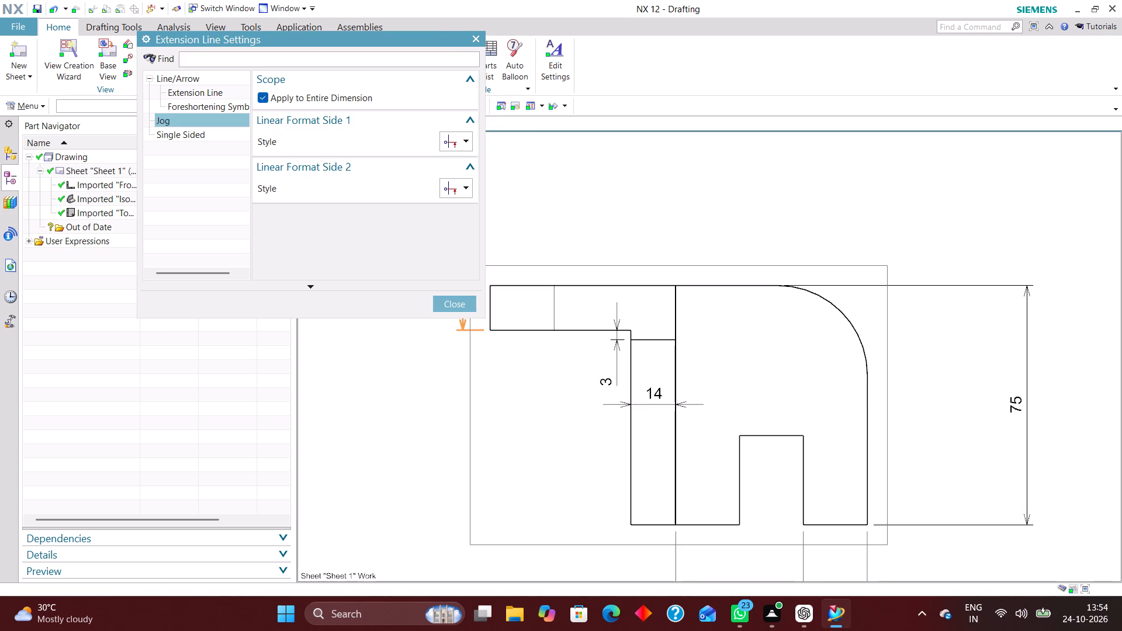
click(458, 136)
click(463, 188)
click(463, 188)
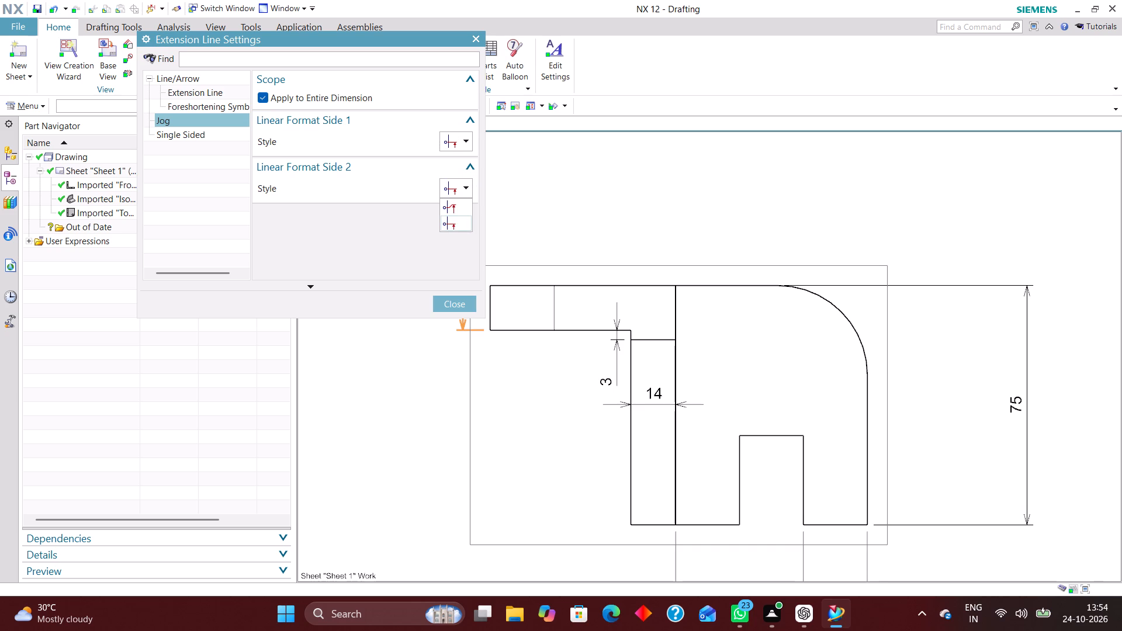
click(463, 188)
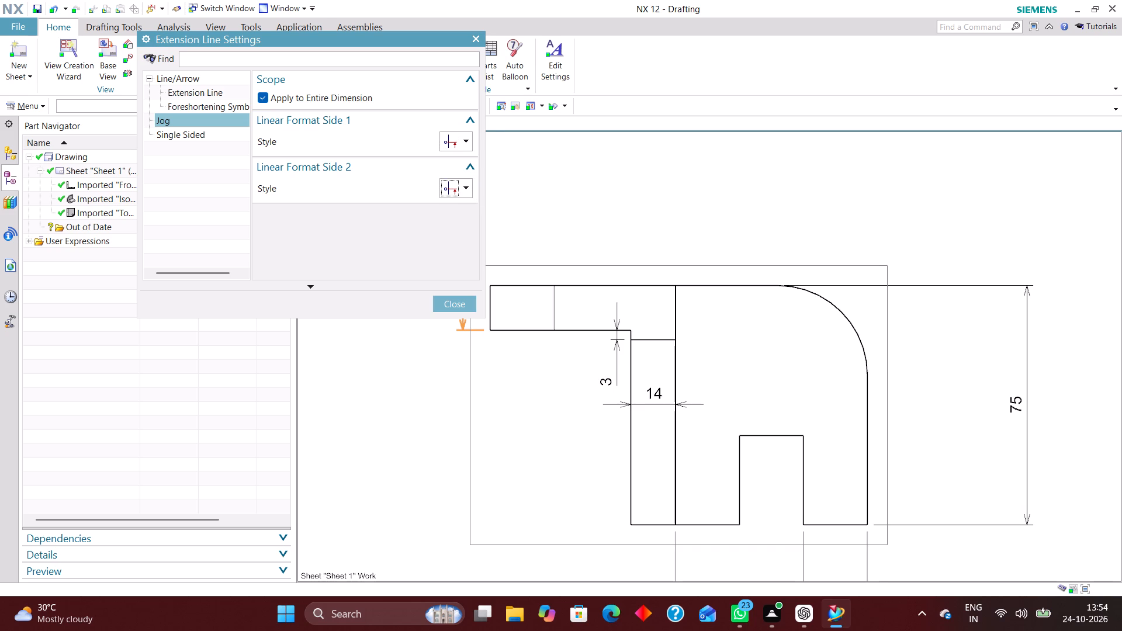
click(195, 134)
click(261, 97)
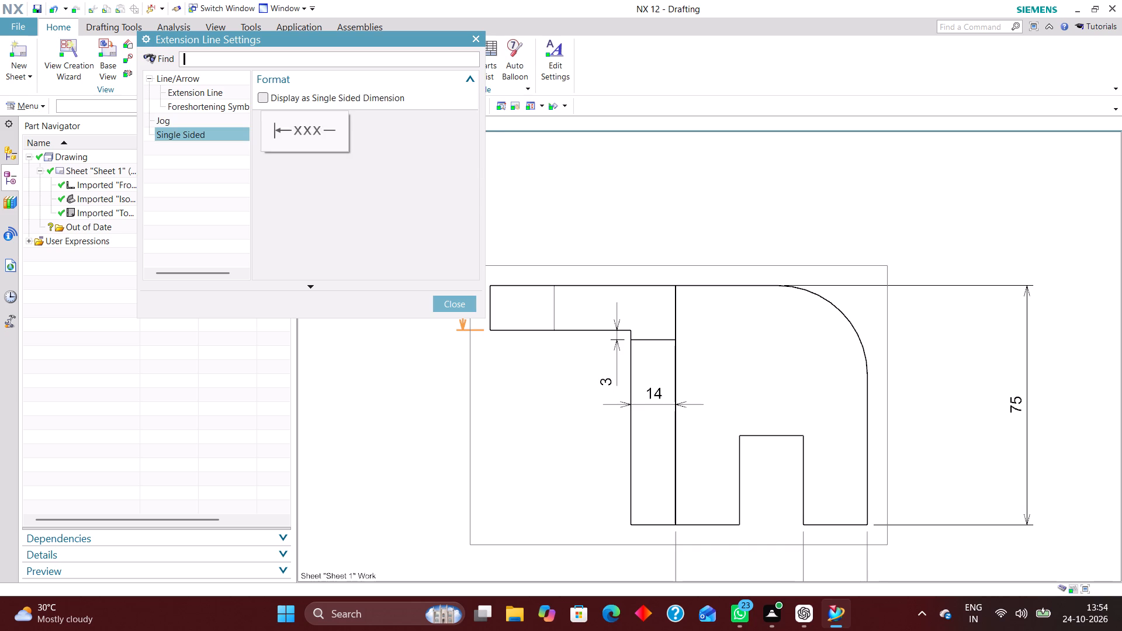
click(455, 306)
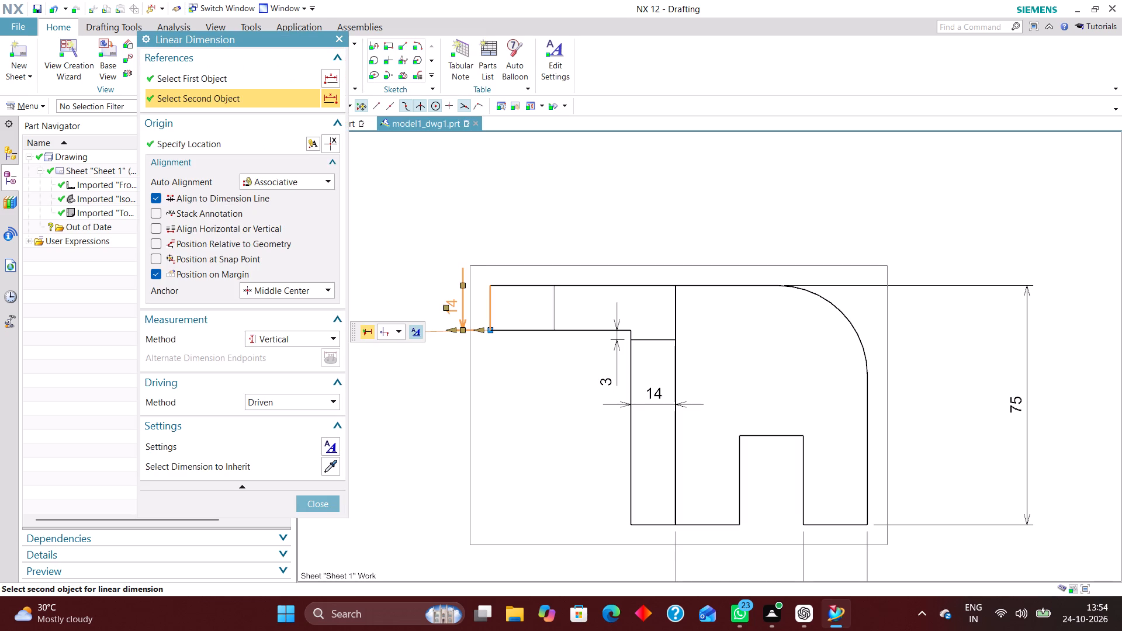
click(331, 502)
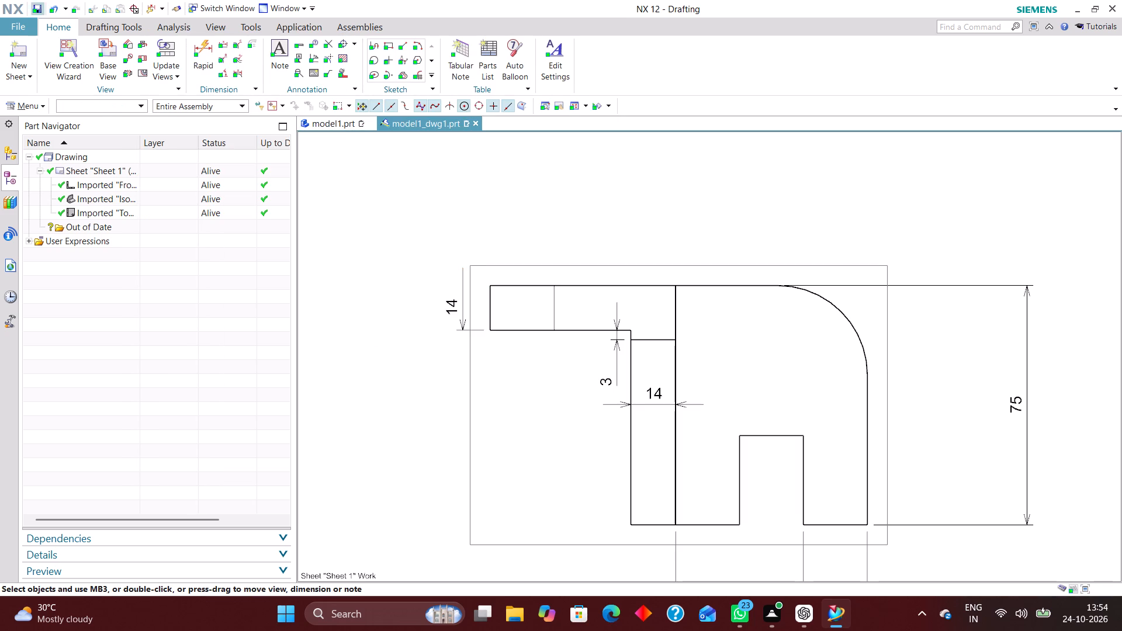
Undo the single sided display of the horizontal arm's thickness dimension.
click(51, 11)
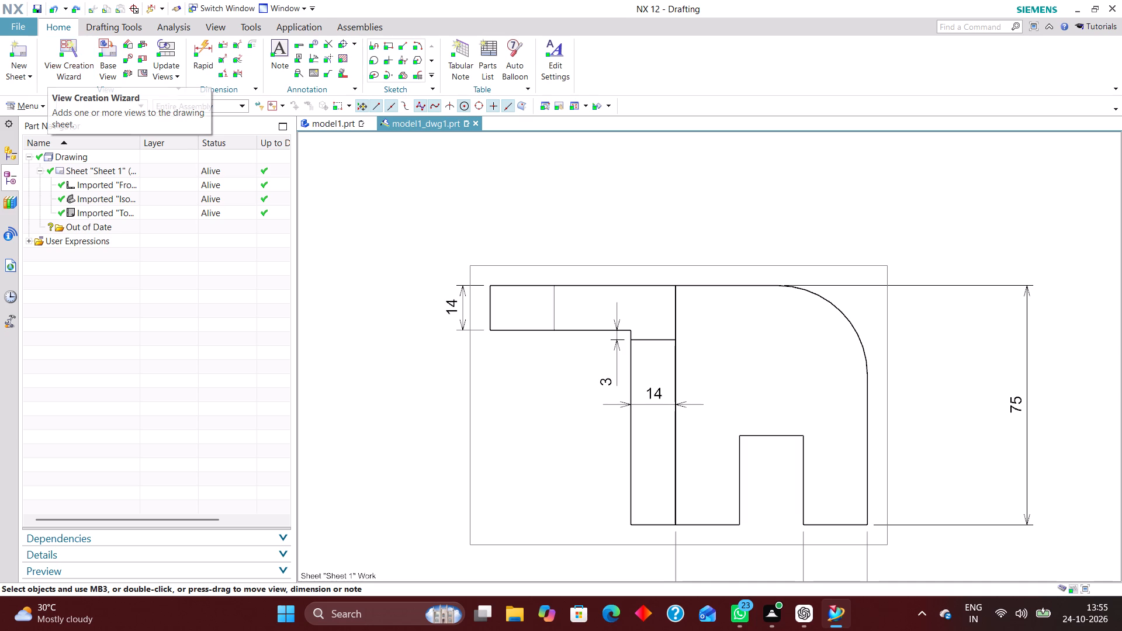
Inspect the arrow line settings of the front view's overall width, right foot width and horizontal arm thickness dimensions.
scroll(461, 295, down, 2)
scroll(646, 465, up, 2)
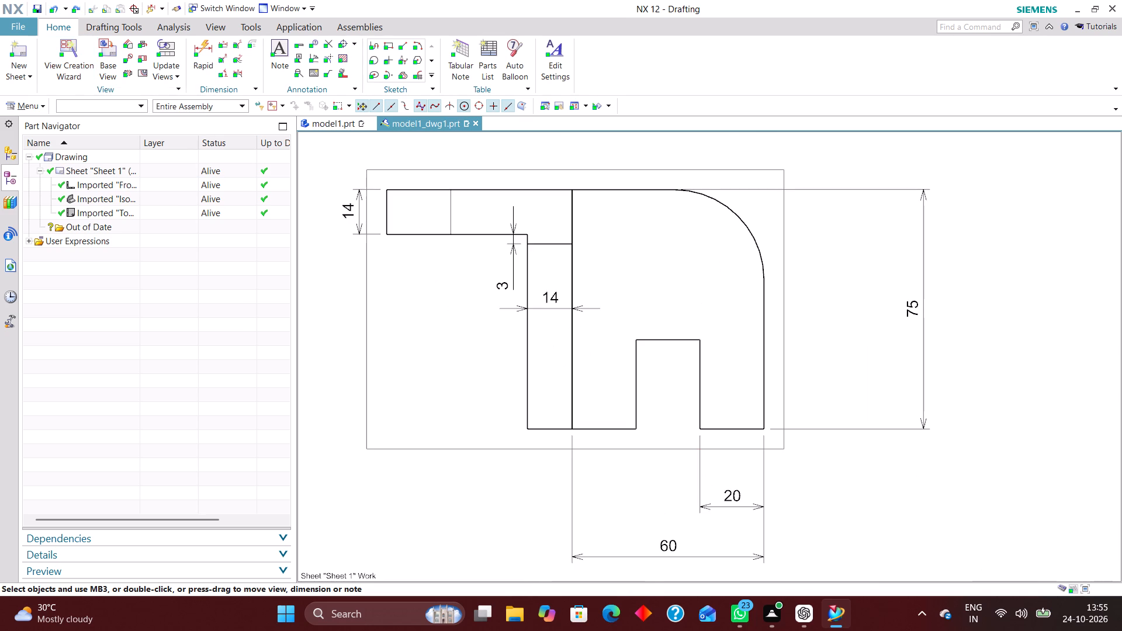
double_click(663, 549)
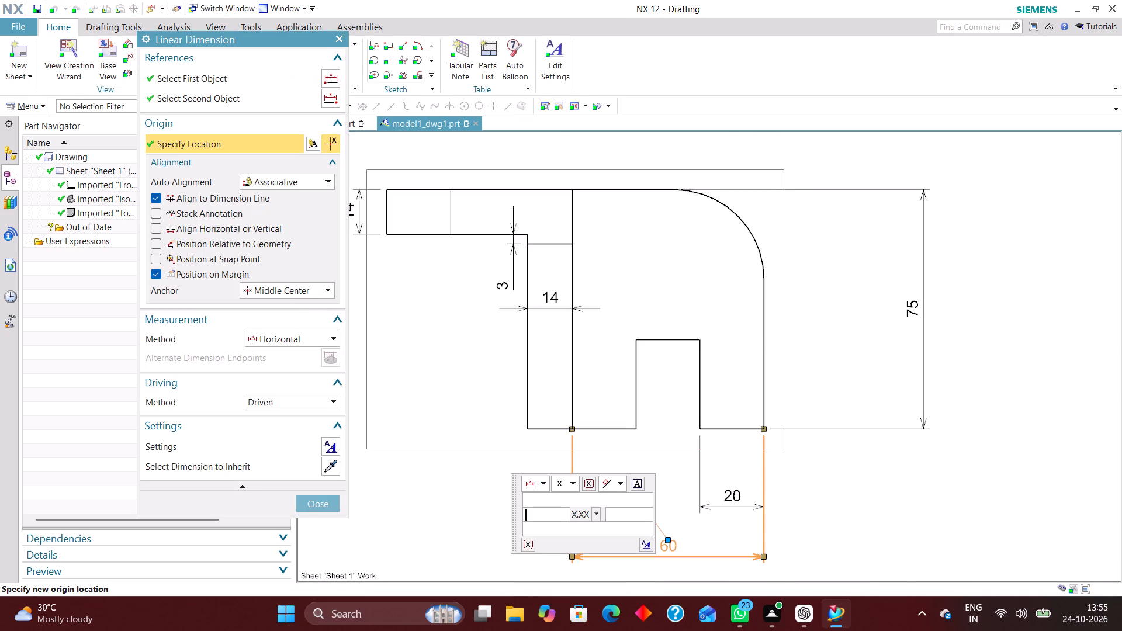
click(767, 556)
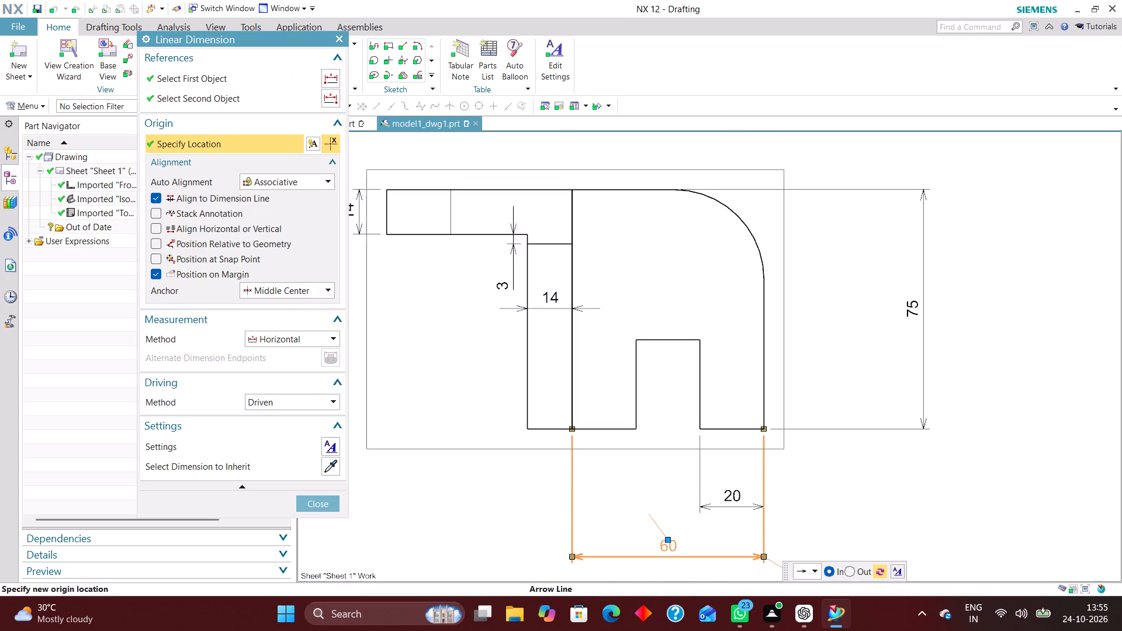
click(327, 502)
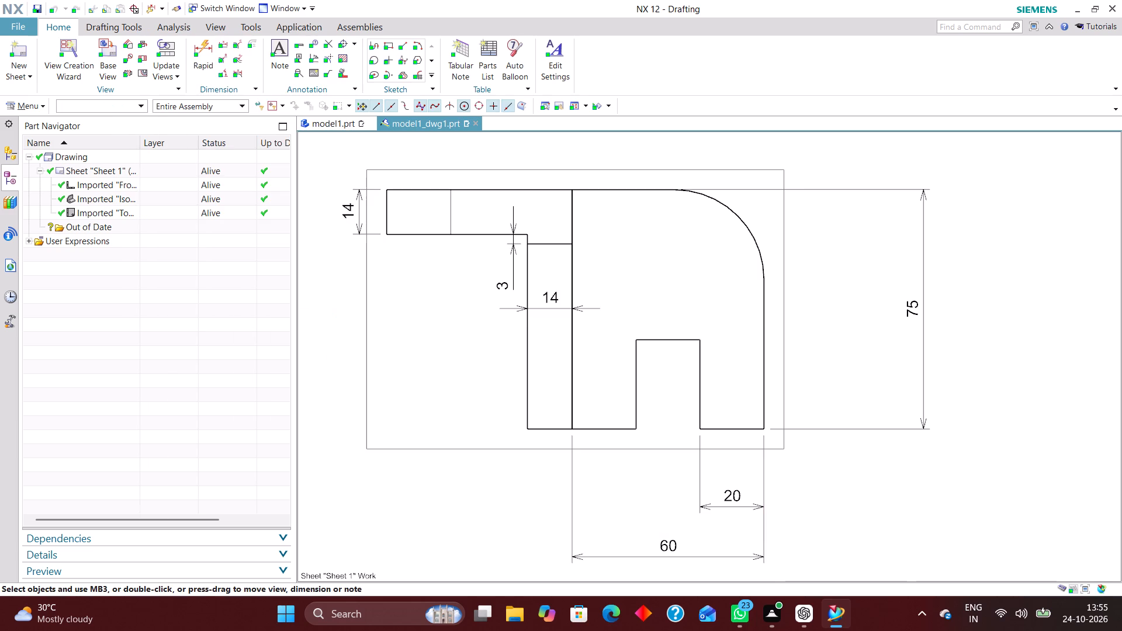
double_click(740, 493)
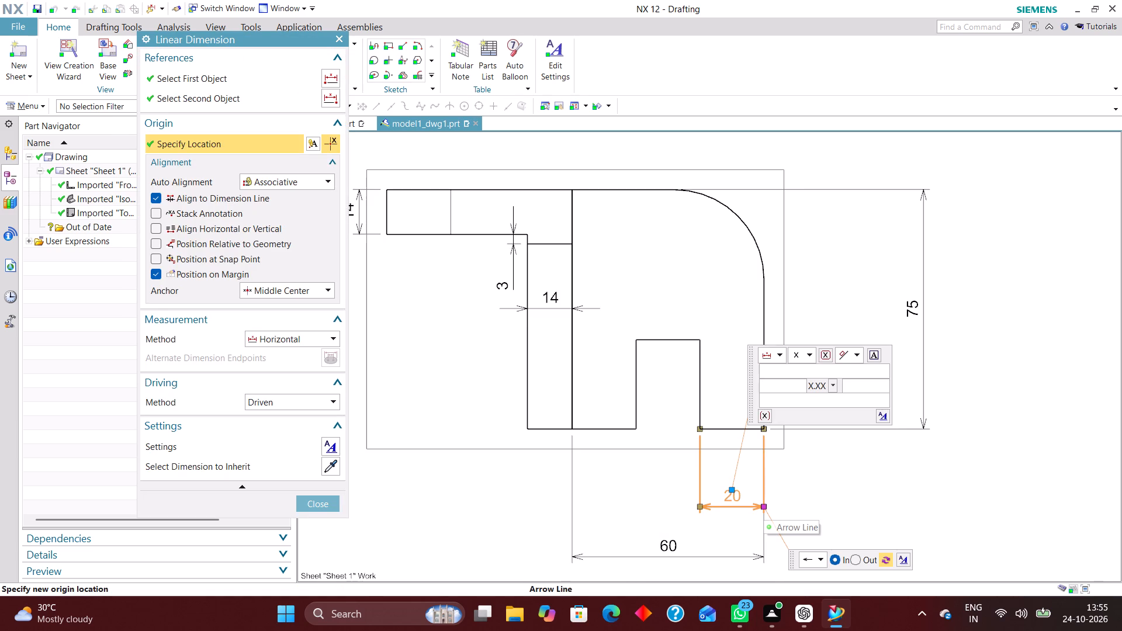
click(765, 507)
click(321, 502)
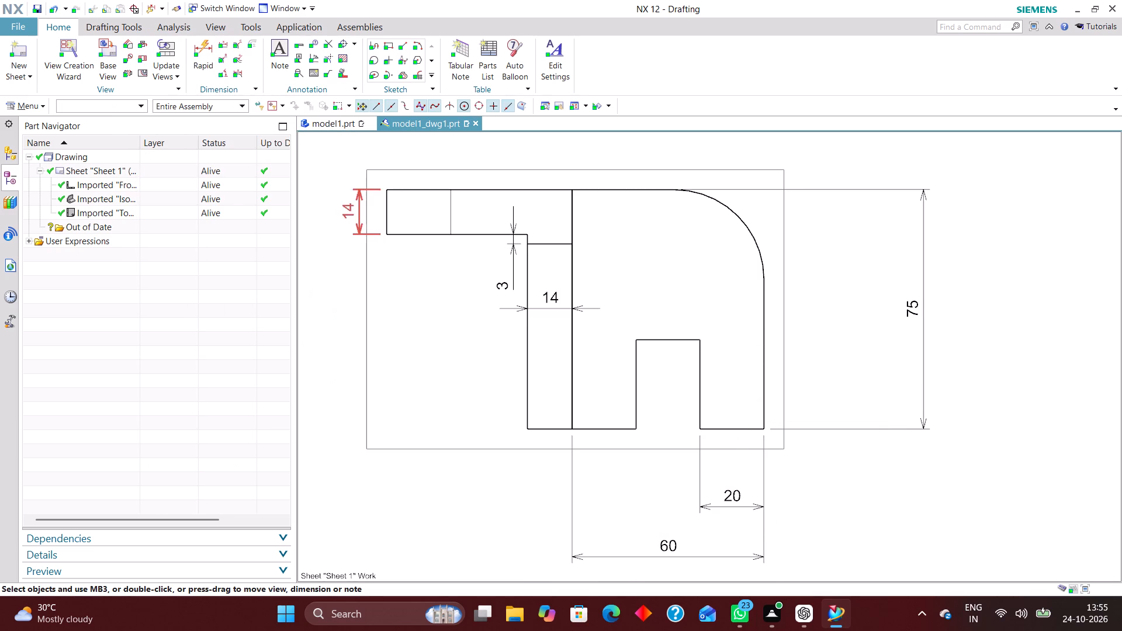
double_click(358, 208)
click(384, 322)
scroll(337, 183, up, 3)
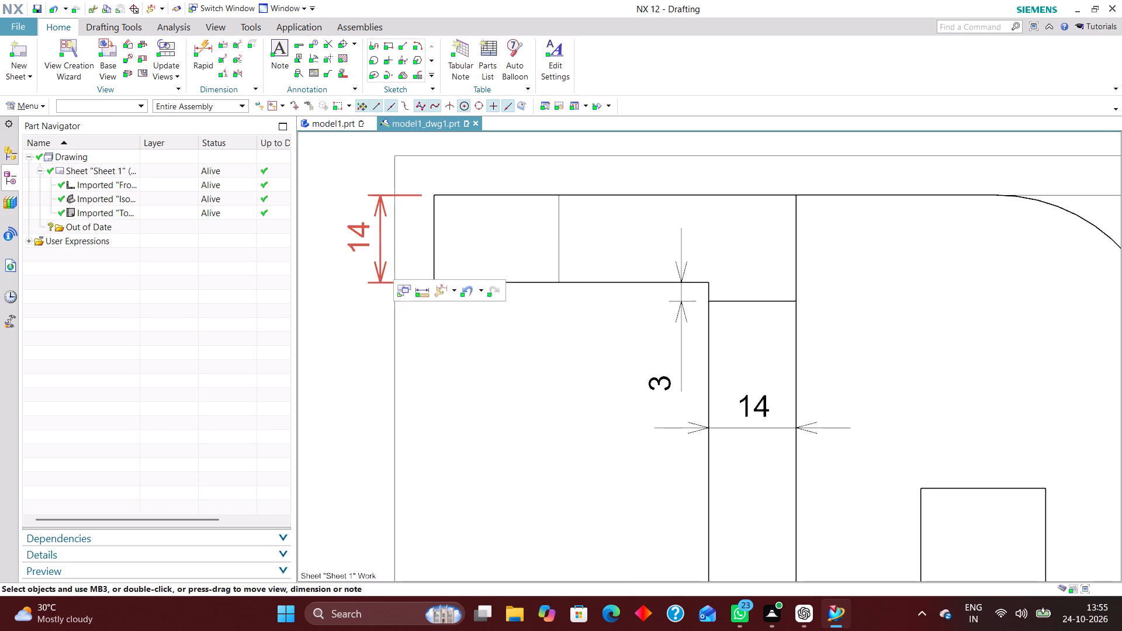
double_click(380, 249)
click(380, 192)
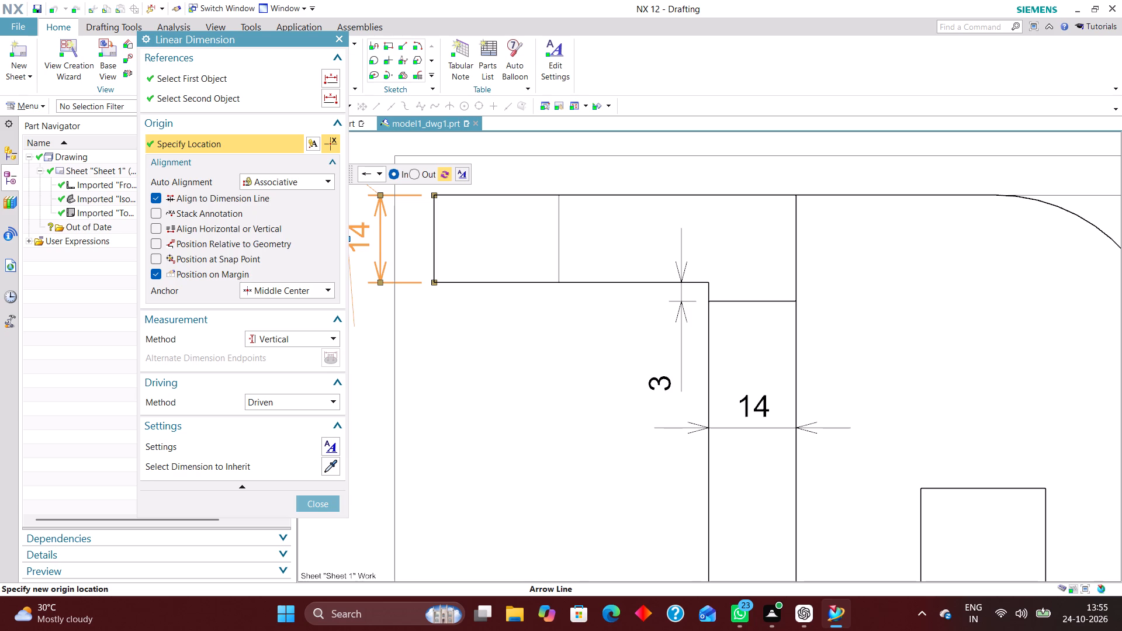
click(324, 502)
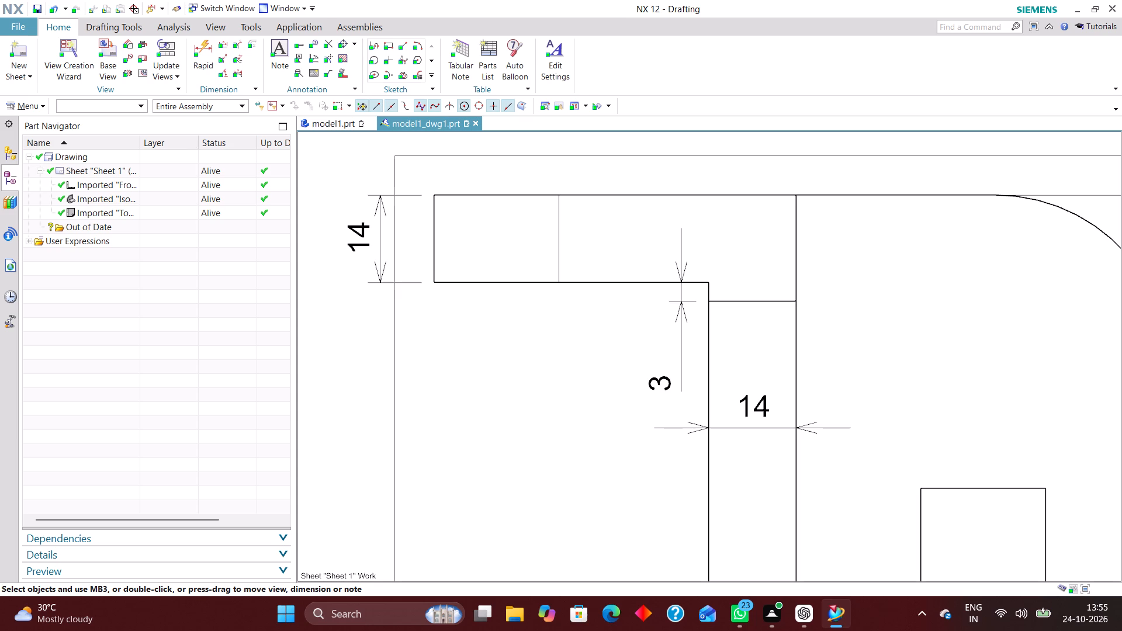
Add a rapid dimension for the width of the vertical leg's lower end in the top view, placed below the leg.
scroll(447, 279, down, 5)
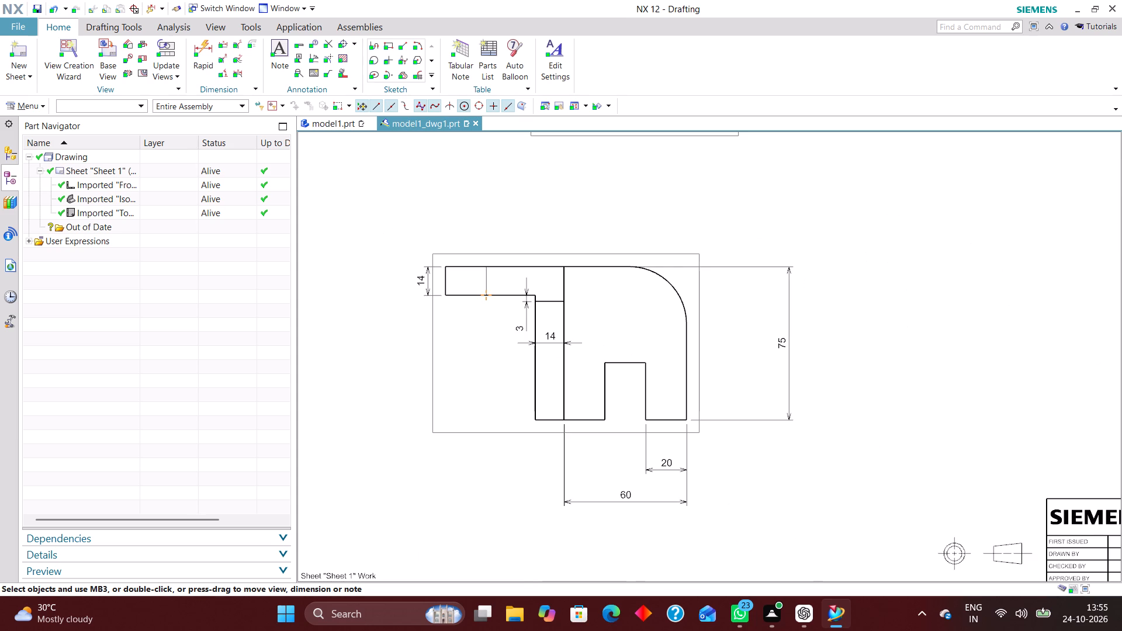
right_drag(659, 200, 606, 219)
scroll(643, 271, down, 3)
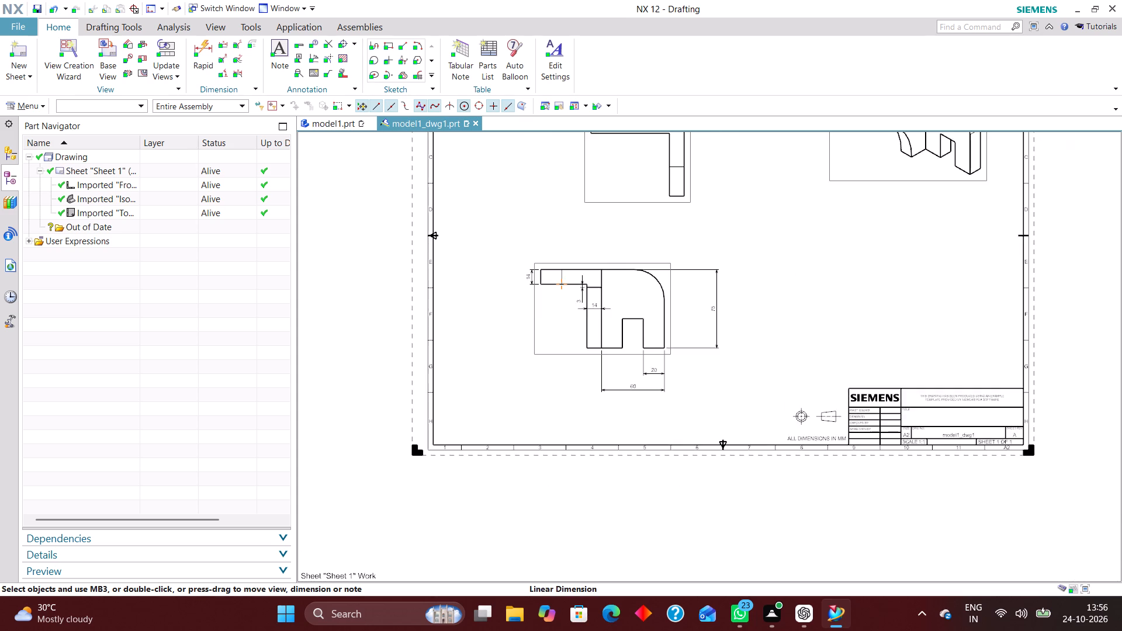
scroll(687, 236, up, 2)
right_drag(739, 202, 685, 307)
scroll(692, 259, up, 2)
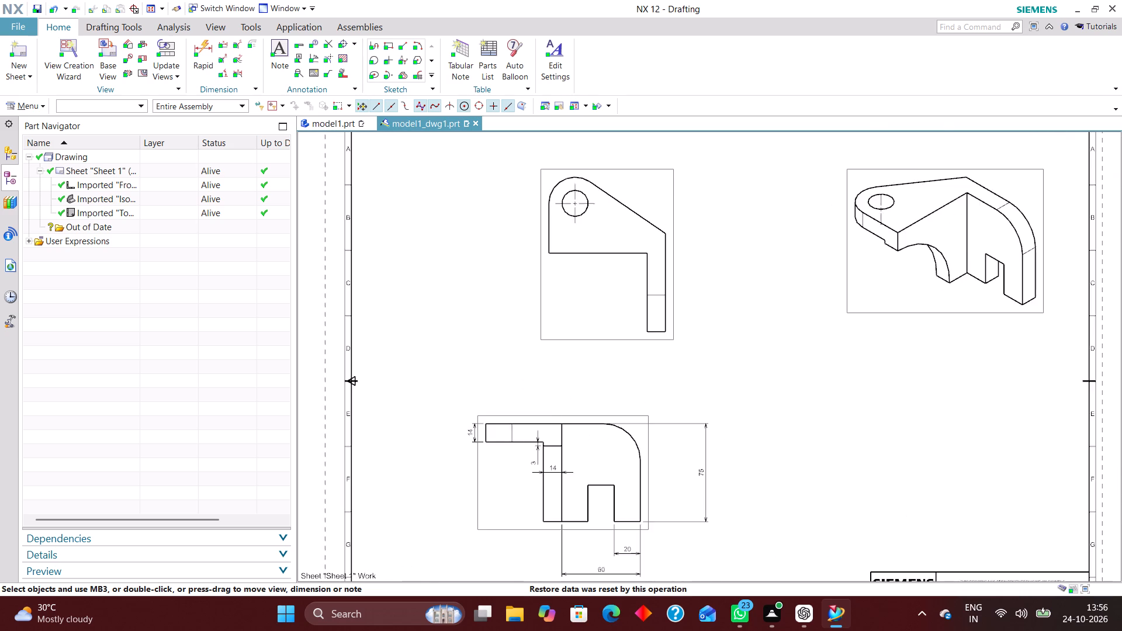
click(209, 41)
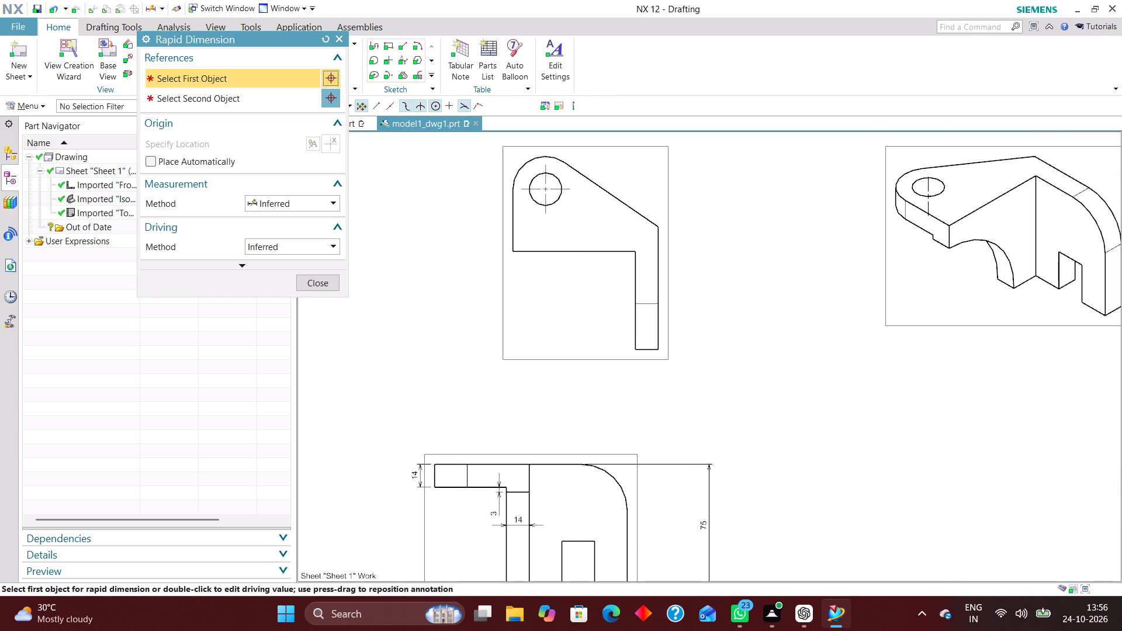
scroll(622, 359, down, 2)
scroll(630, 360, up, 4)
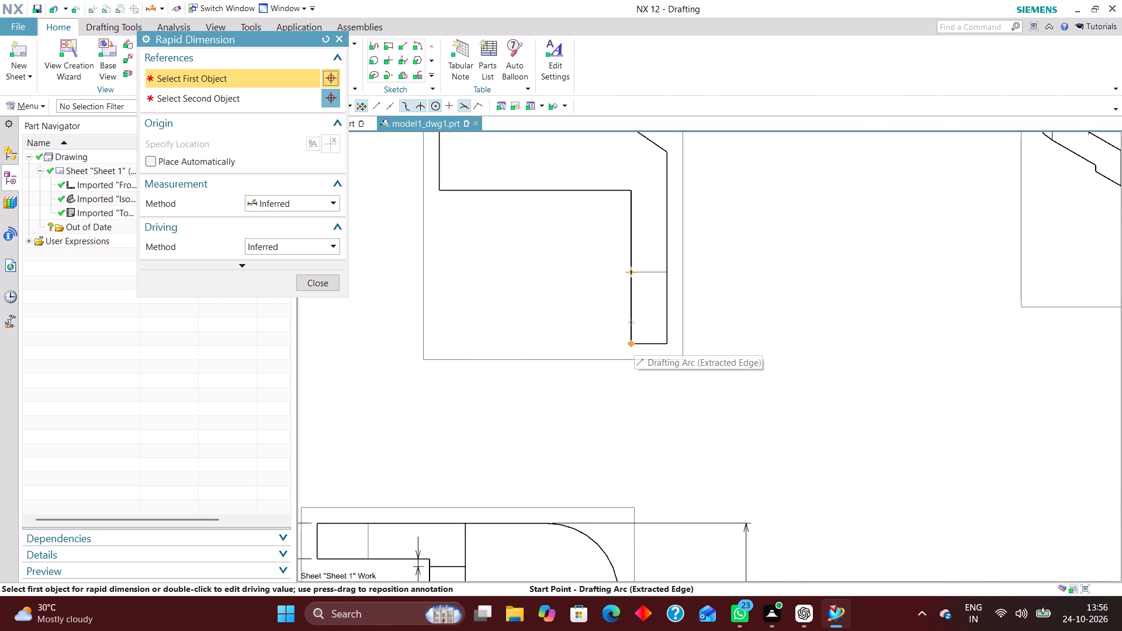
click(630, 343)
click(669, 346)
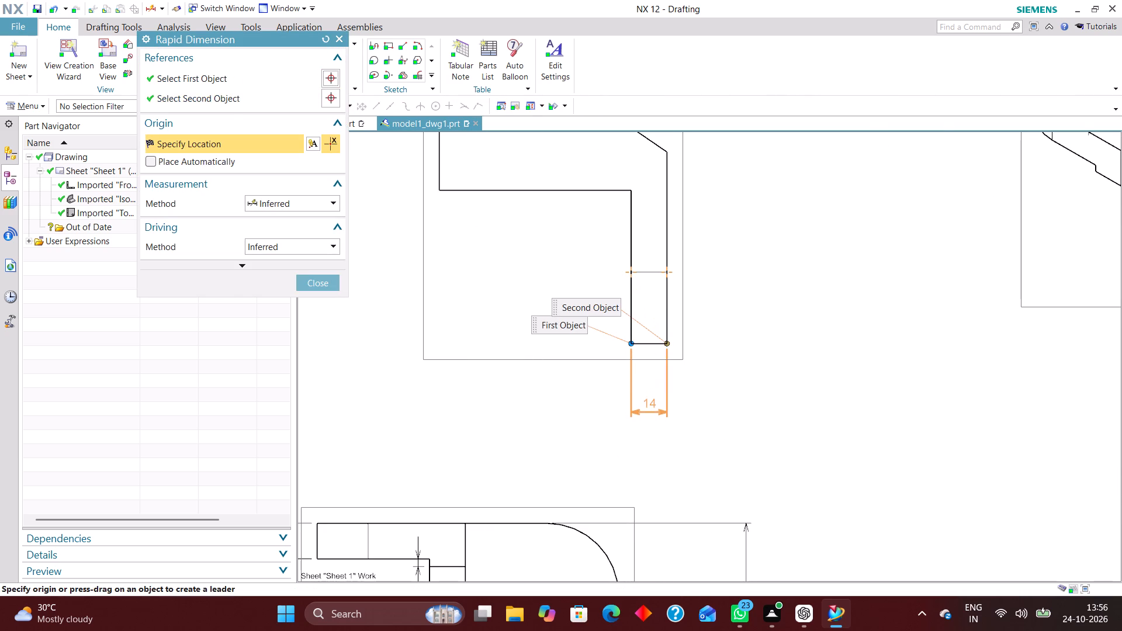
click(647, 396)
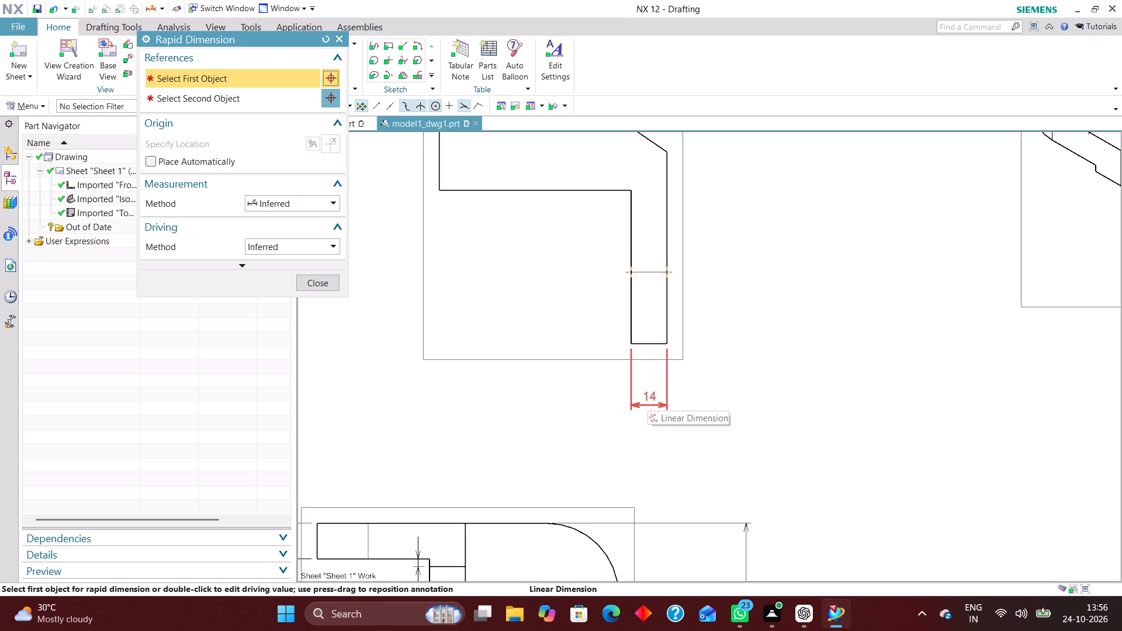
click(330, 284)
Dimension the horizontal distance from the top view's left vertical edge to the hole centre, placing it below the hole.
scroll(598, 412, down, 4)
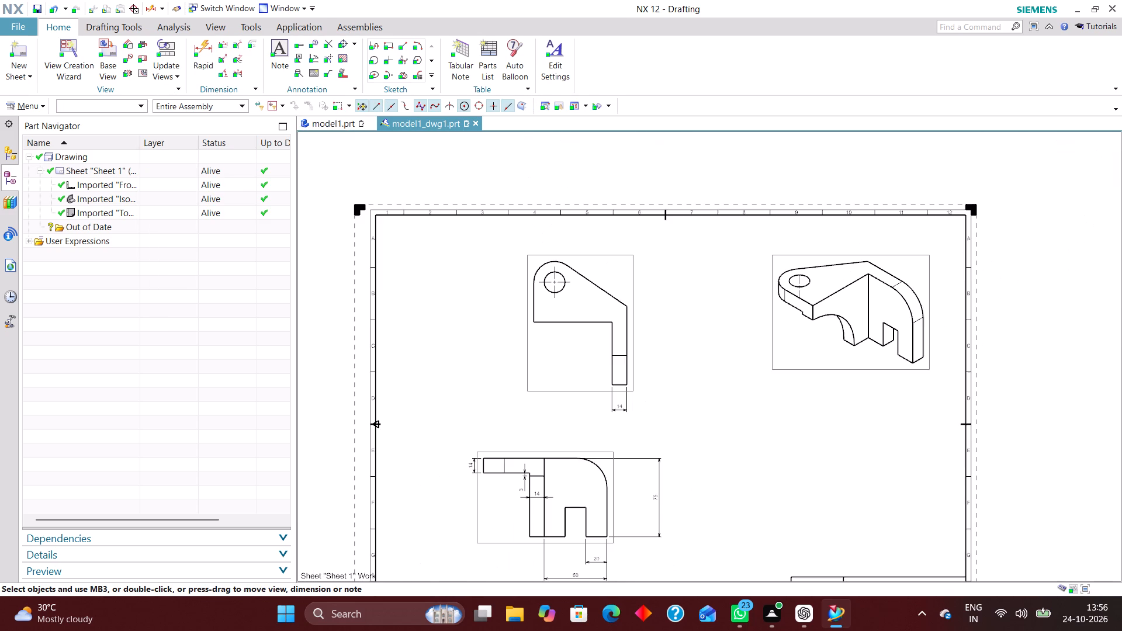
scroll(543, 329, up, 2)
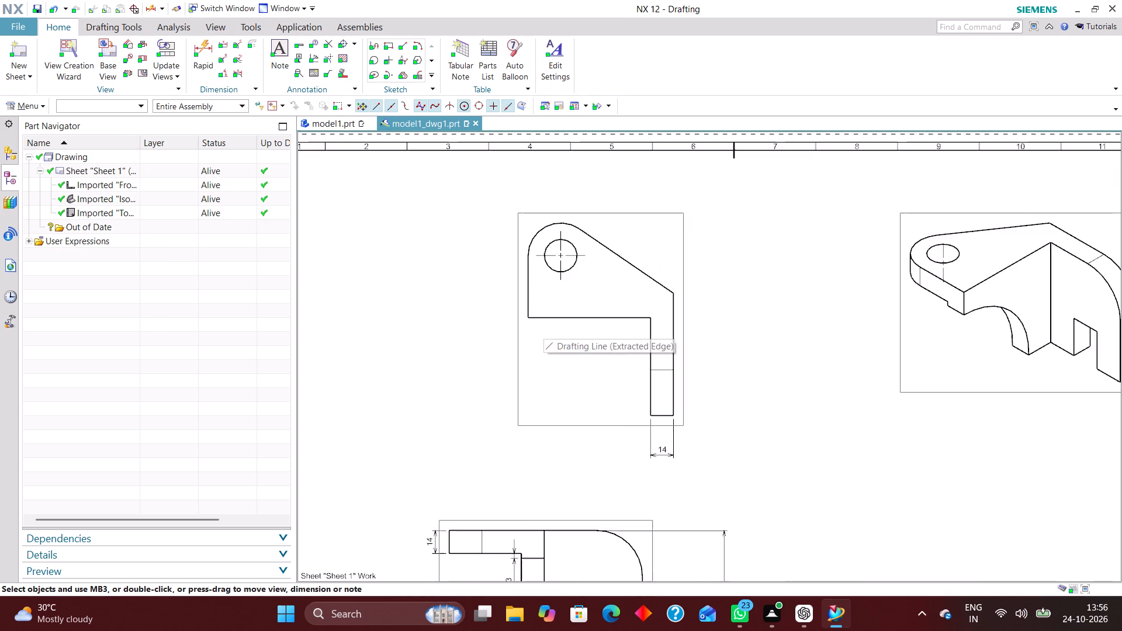
scroll(555, 356, down, 1)
scroll(536, 261, up, 4)
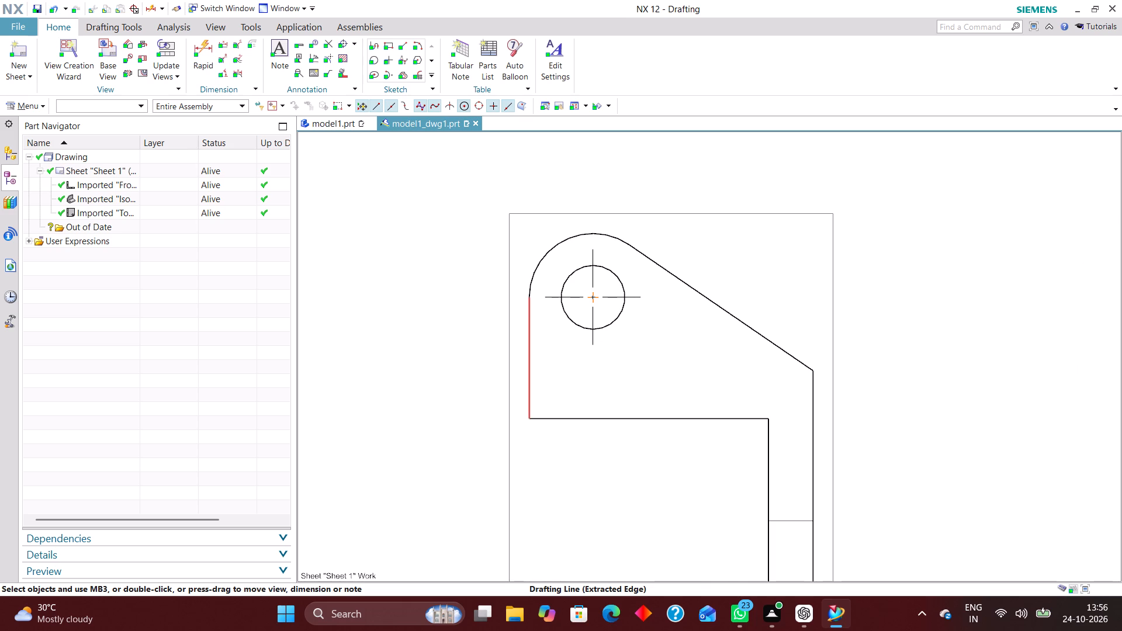
click(531, 368)
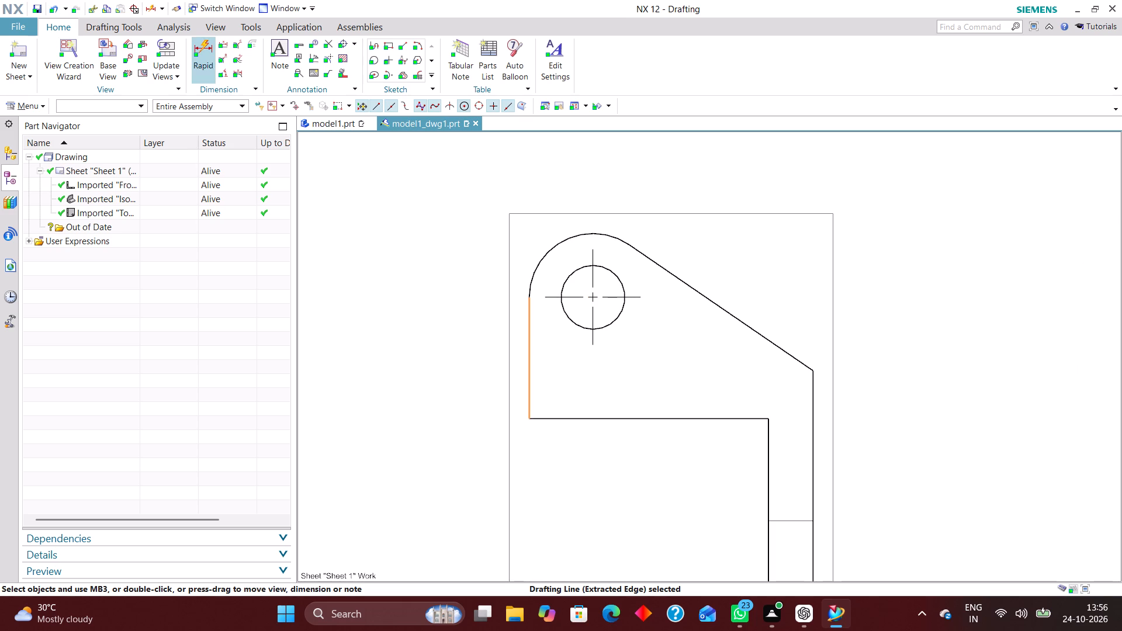
click(195, 44)
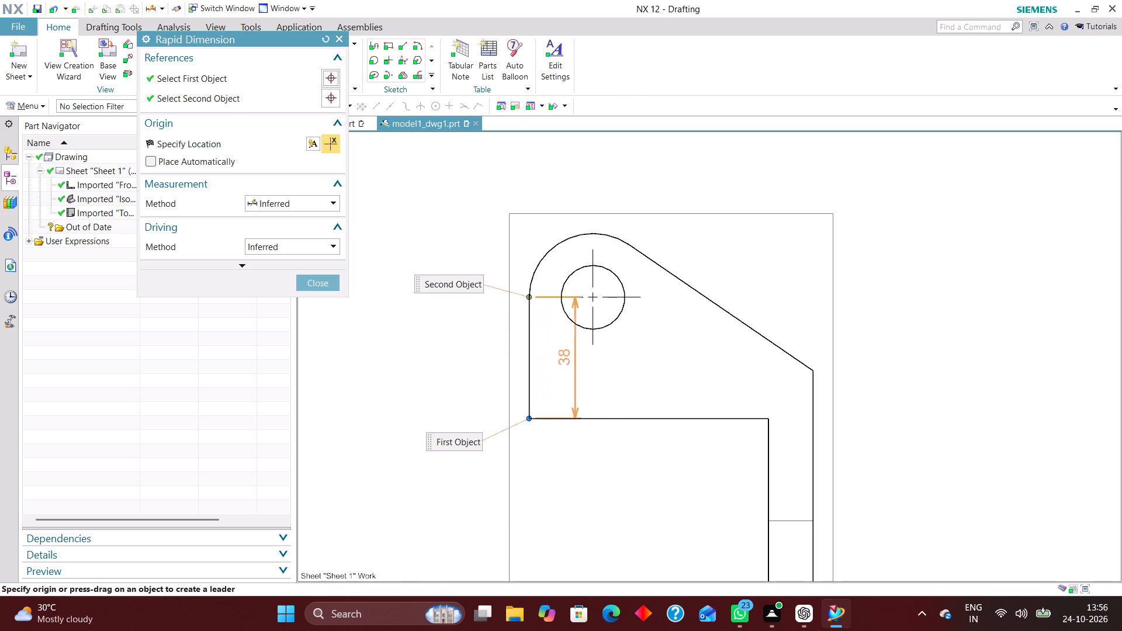
click(590, 321)
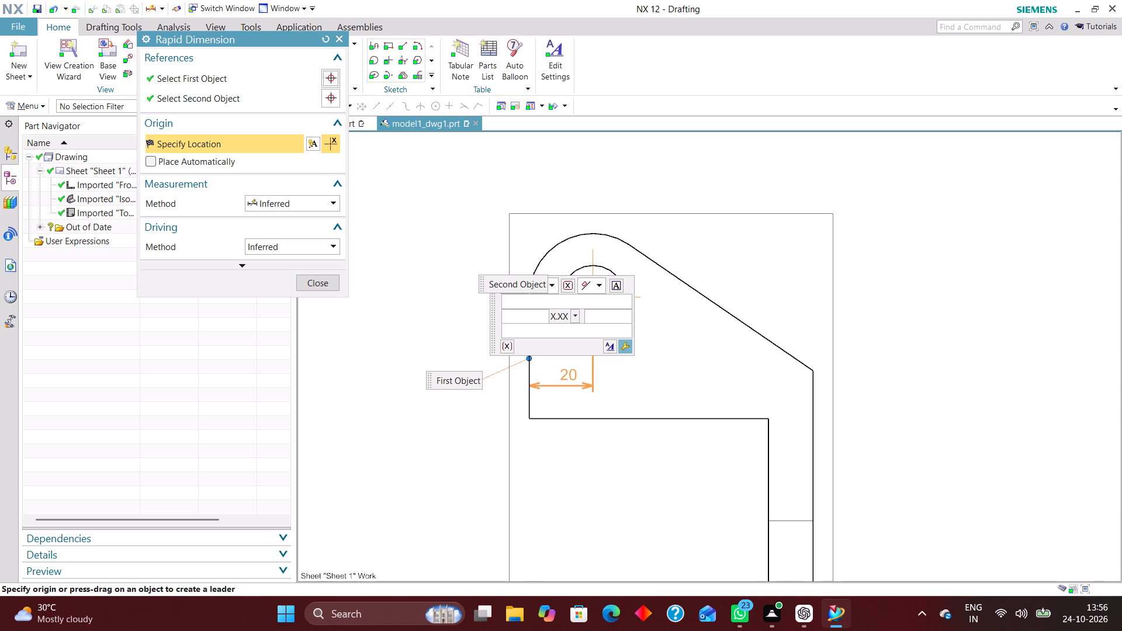
click(568, 375)
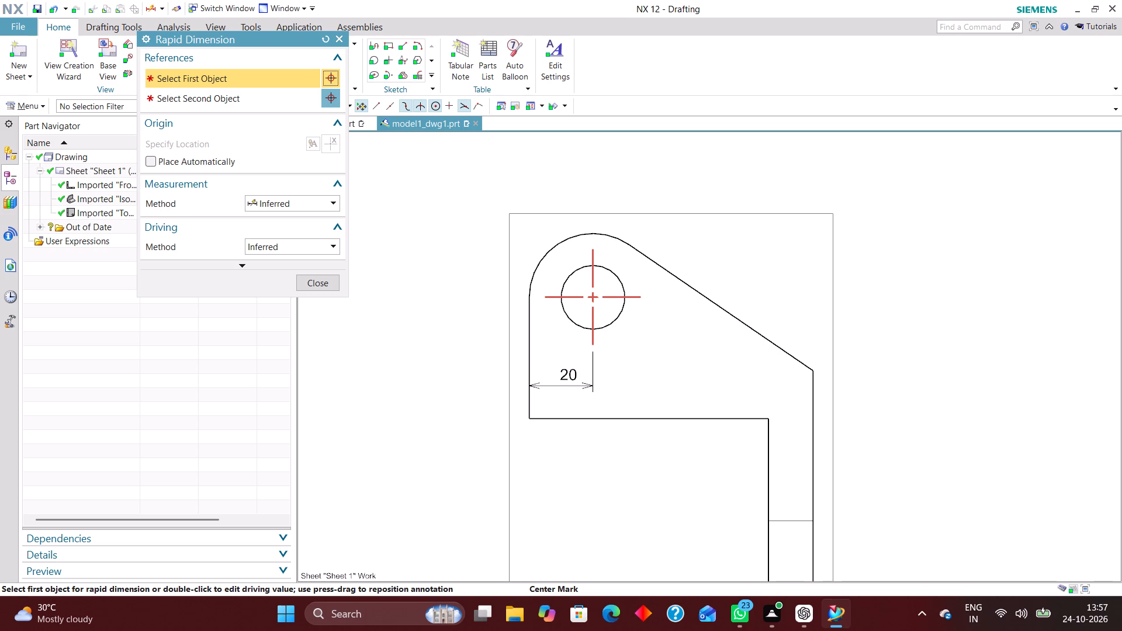
Add a Radial dimension to the rounded outer corner around the hole in the top view, placed outside at its upper left.
scroll(561, 262, down, 2)
scroll(566, 283, up, 2)
click(321, 203)
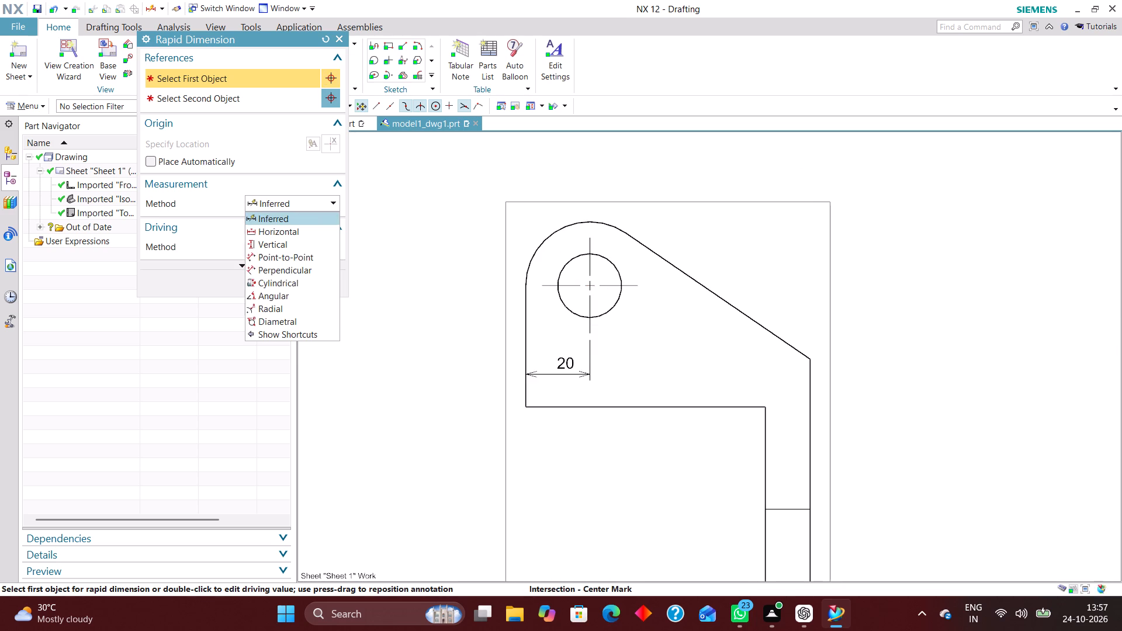
click(297, 307)
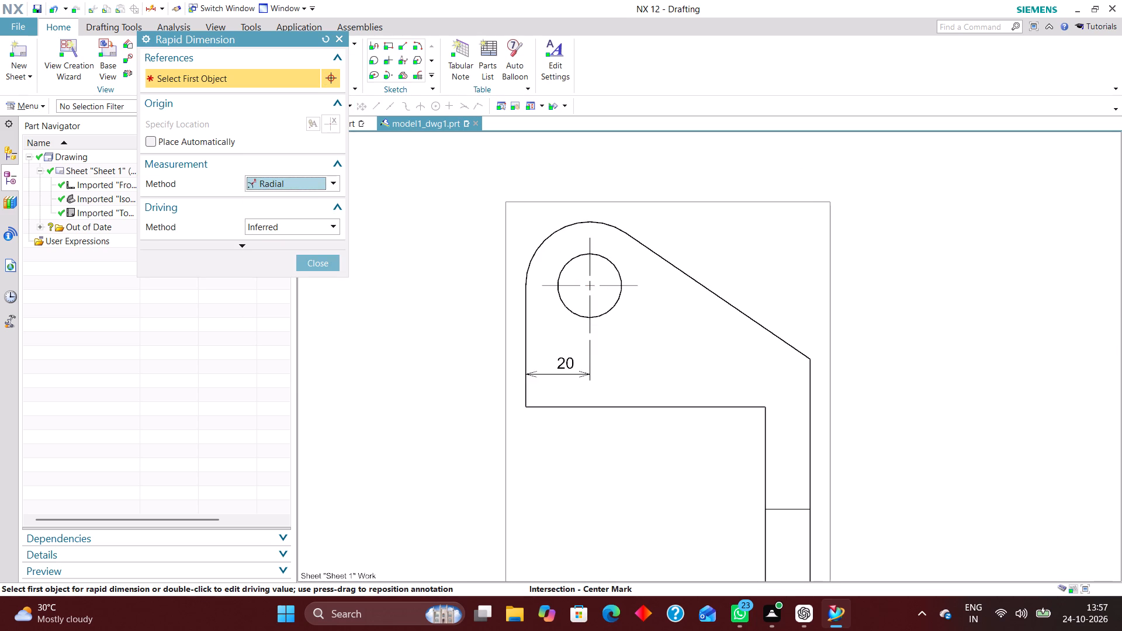
click(544, 236)
click(428, 176)
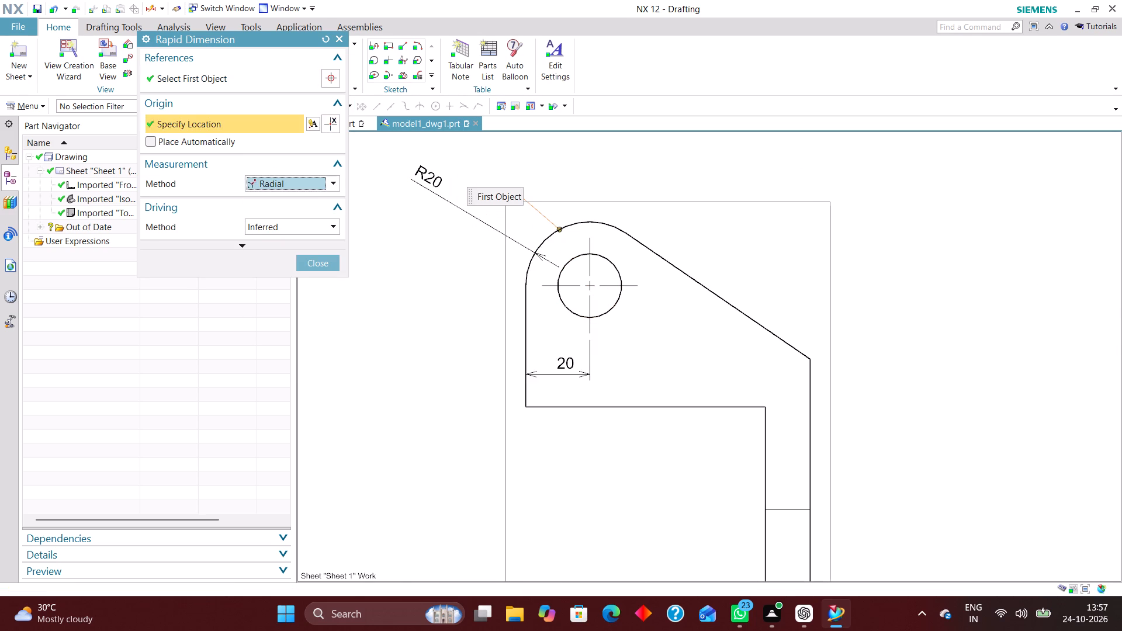
Add a Diametral dimension to the hole in the top view, placed to its upper right.
click(338, 184)
click(296, 300)
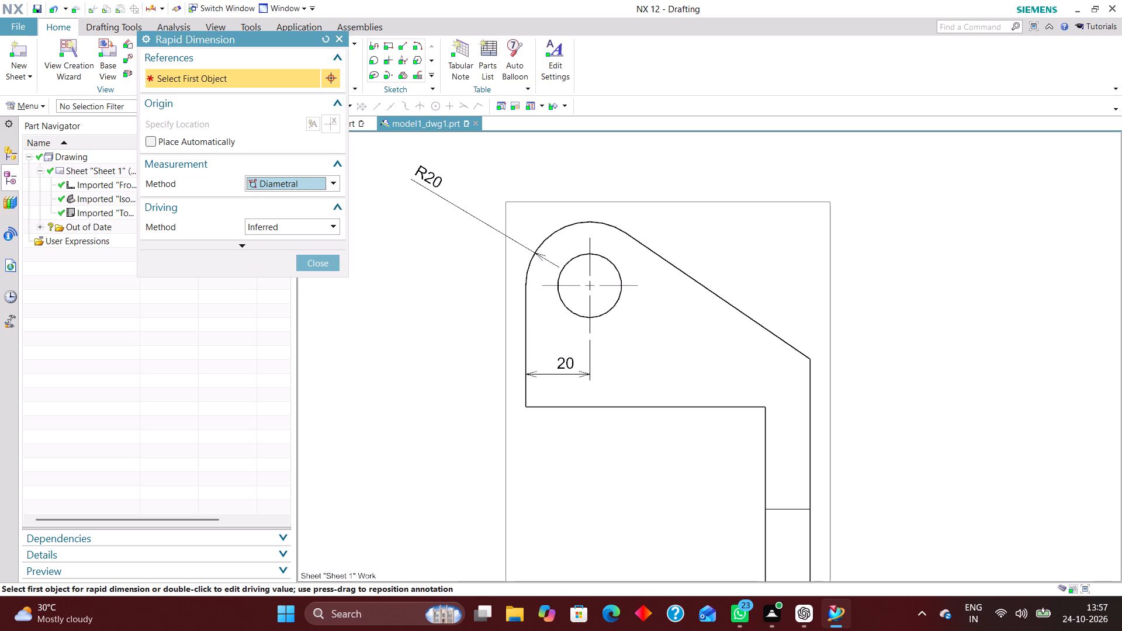
click(607, 261)
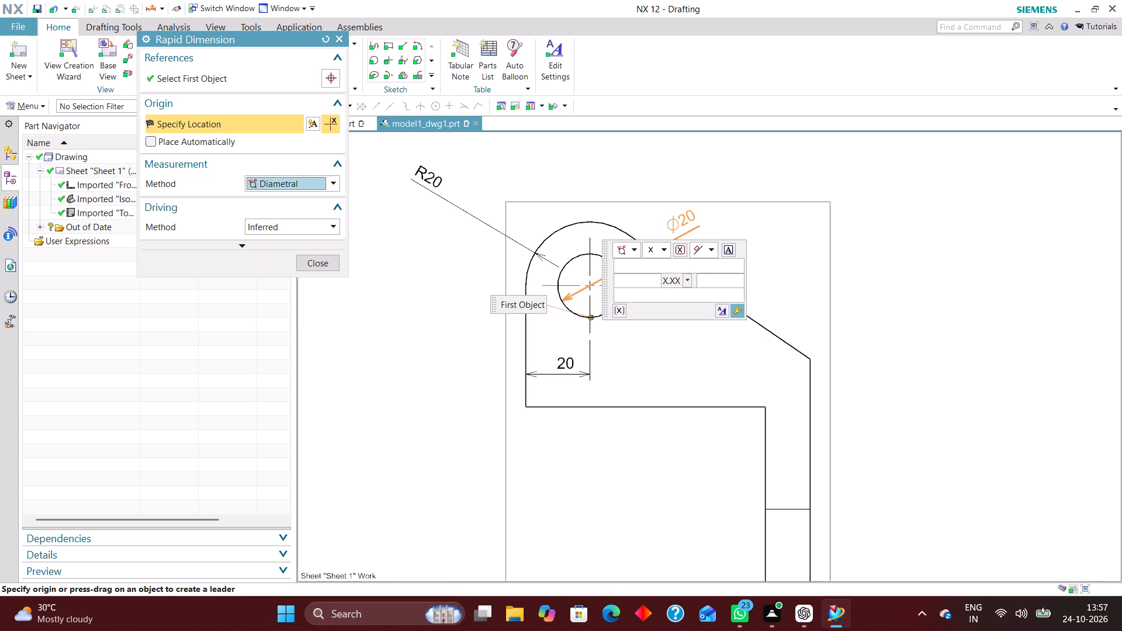
click(680, 221)
click(333, 261)
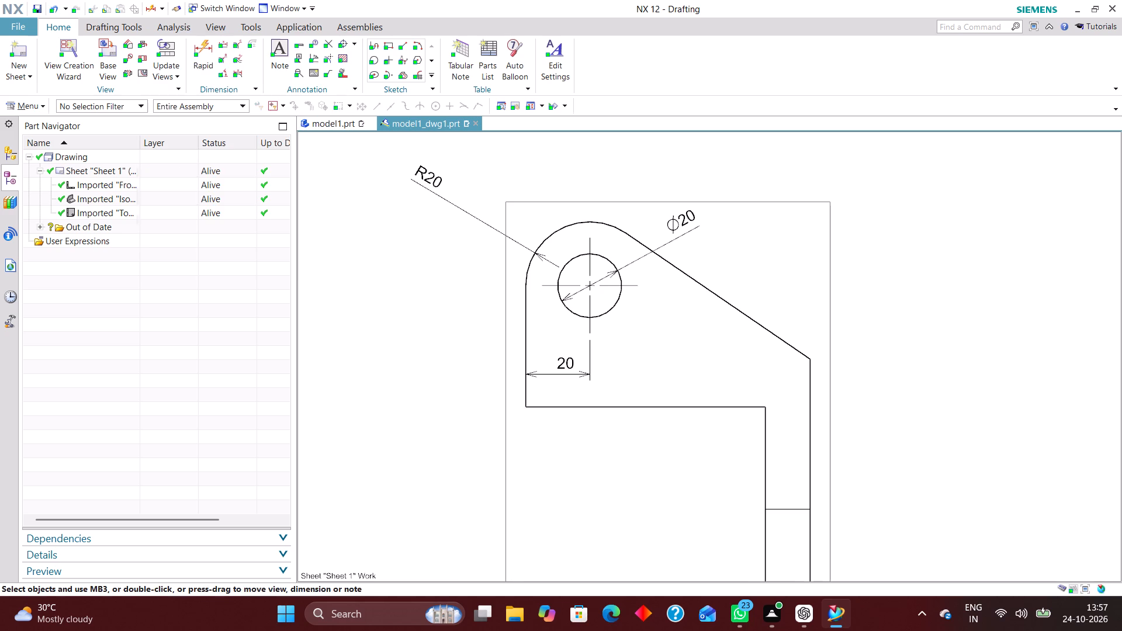
Using the Inferred method, dimension the vertical length of the top view's right outer edge, placed to its right.
scroll(522, 242, down, 3)
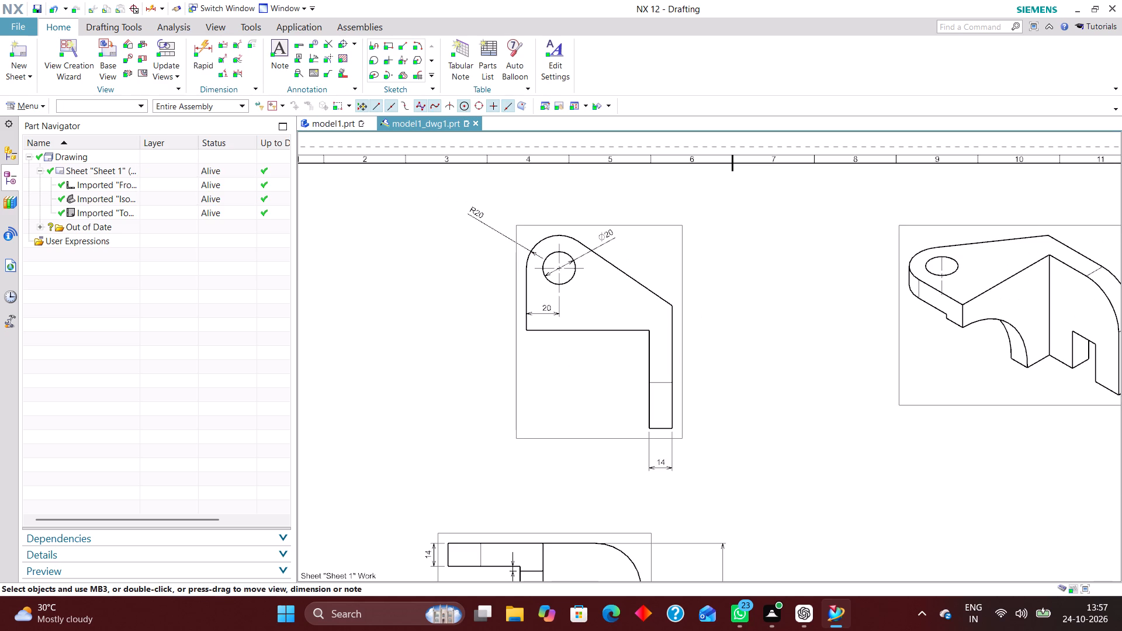
click(204, 44)
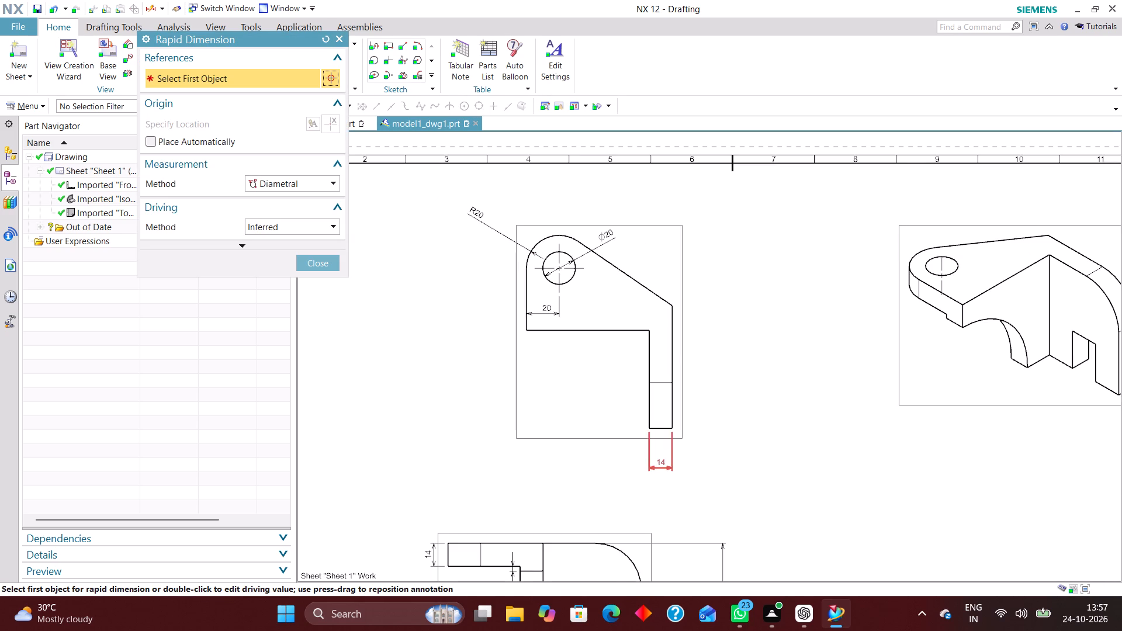
click(334, 179)
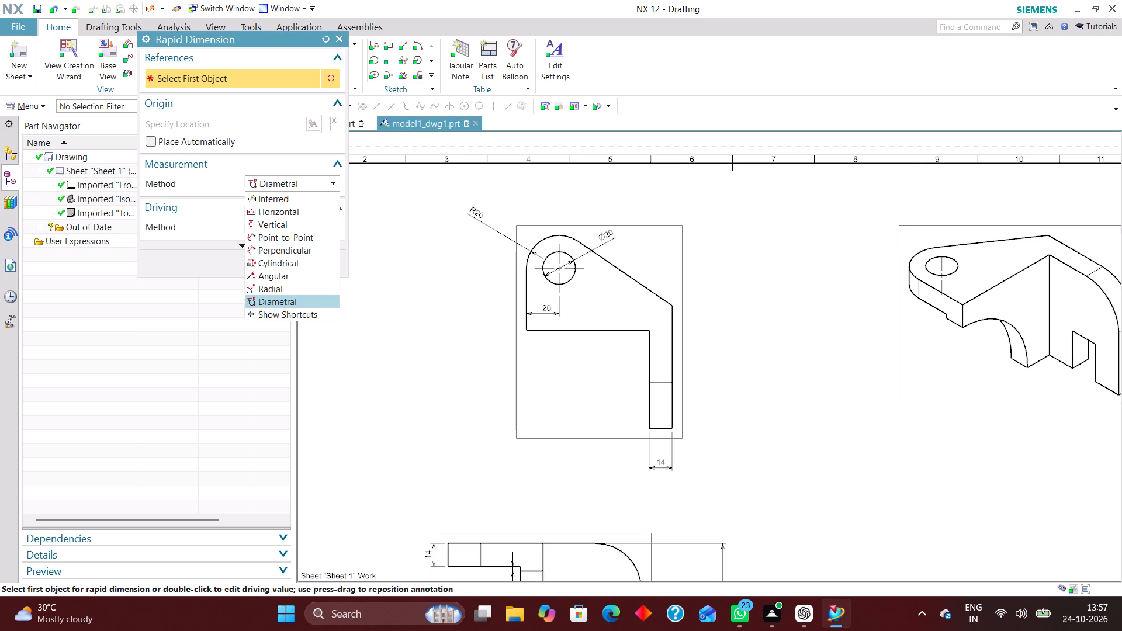
click(304, 194)
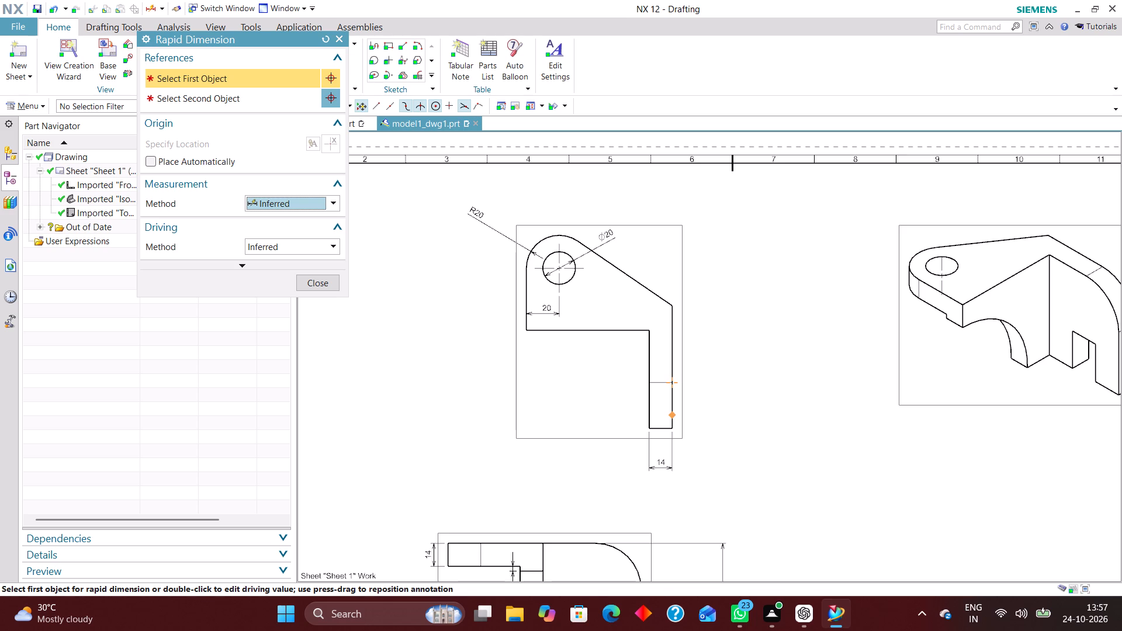
click(672, 427)
click(674, 306)
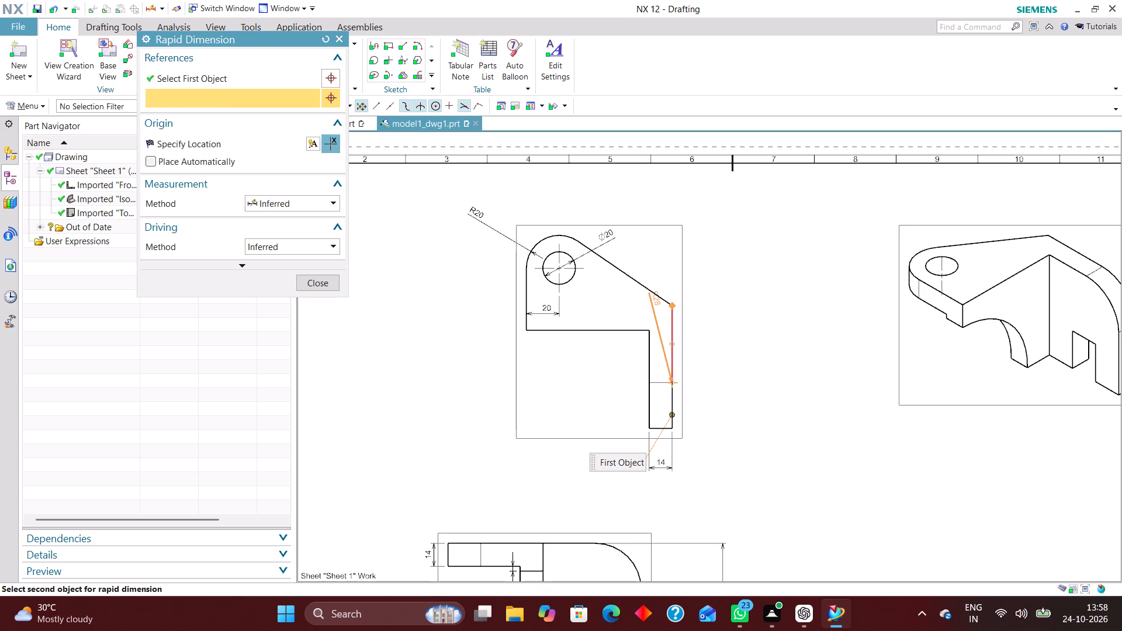
click(735, 365)
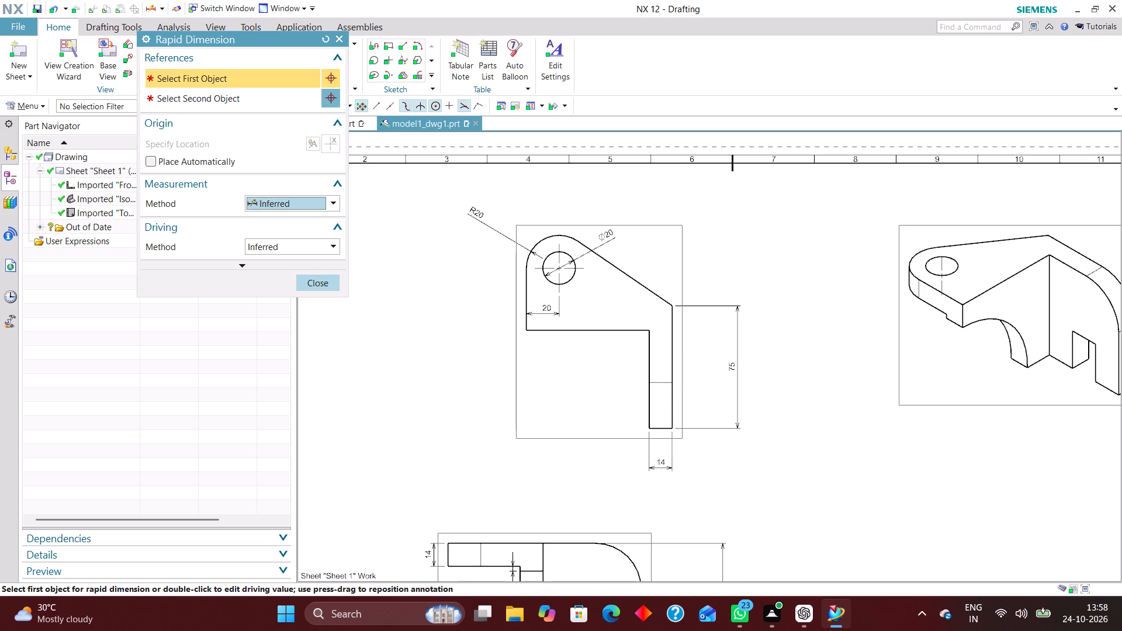
click(325, 287)
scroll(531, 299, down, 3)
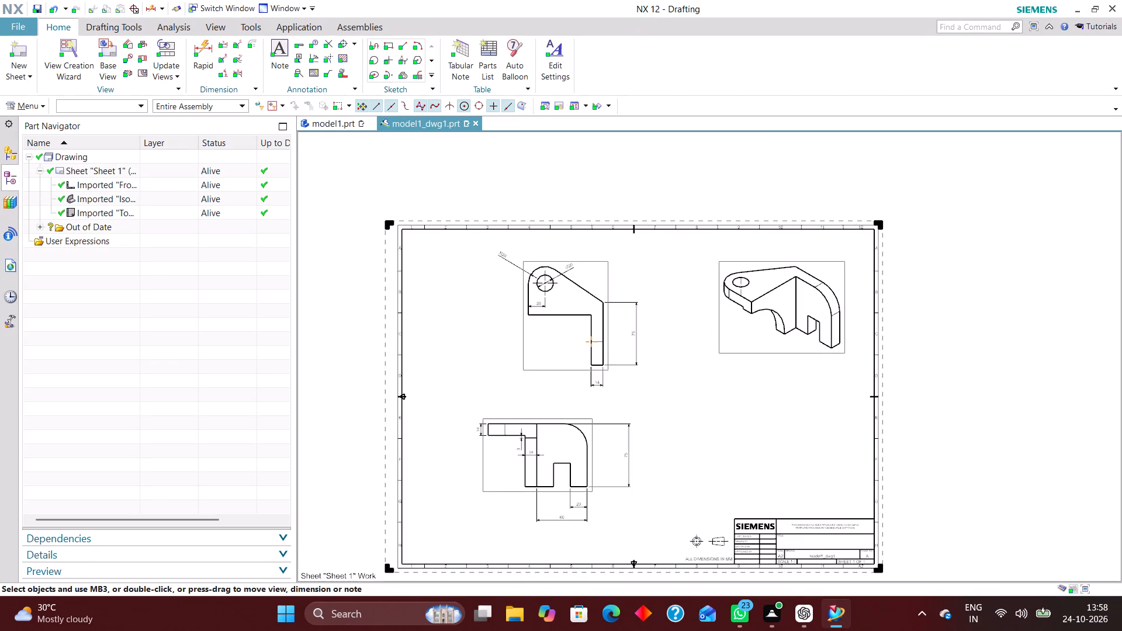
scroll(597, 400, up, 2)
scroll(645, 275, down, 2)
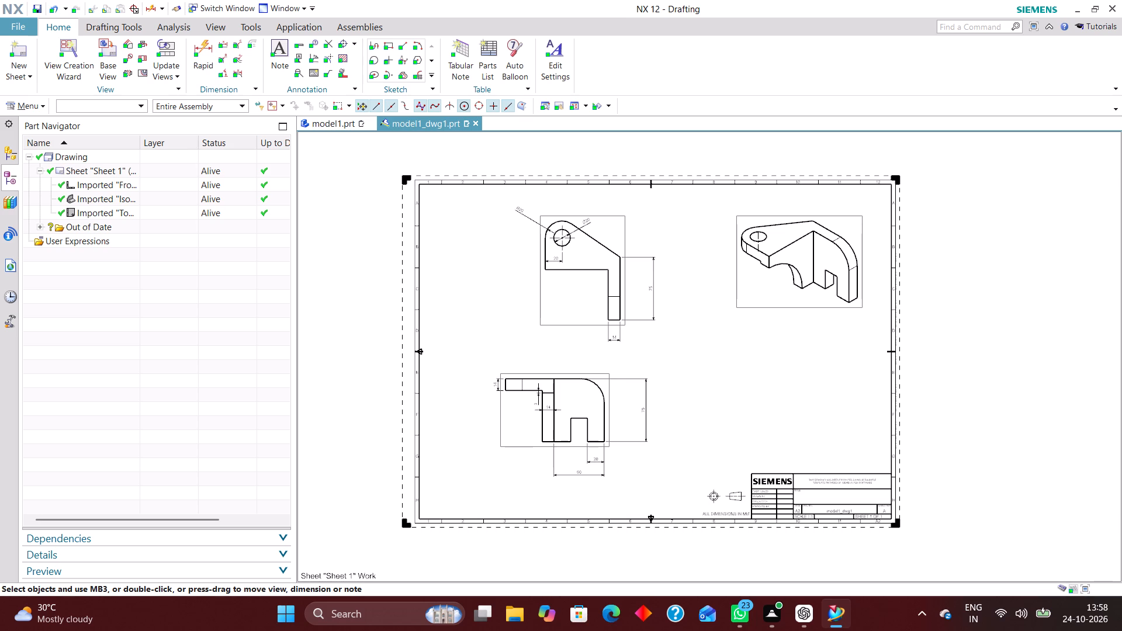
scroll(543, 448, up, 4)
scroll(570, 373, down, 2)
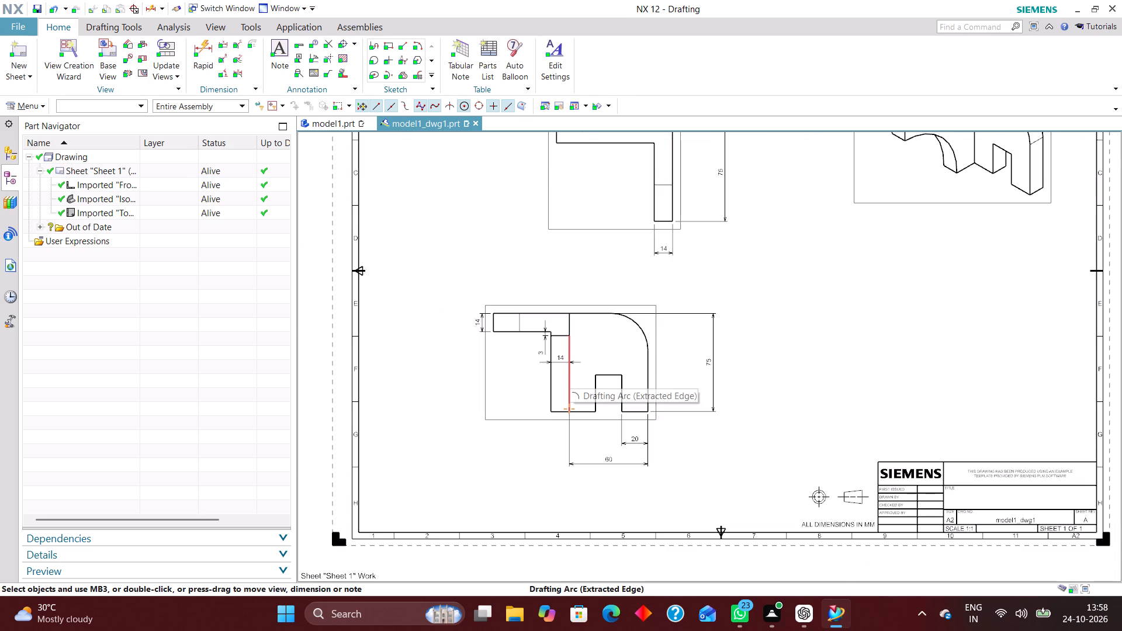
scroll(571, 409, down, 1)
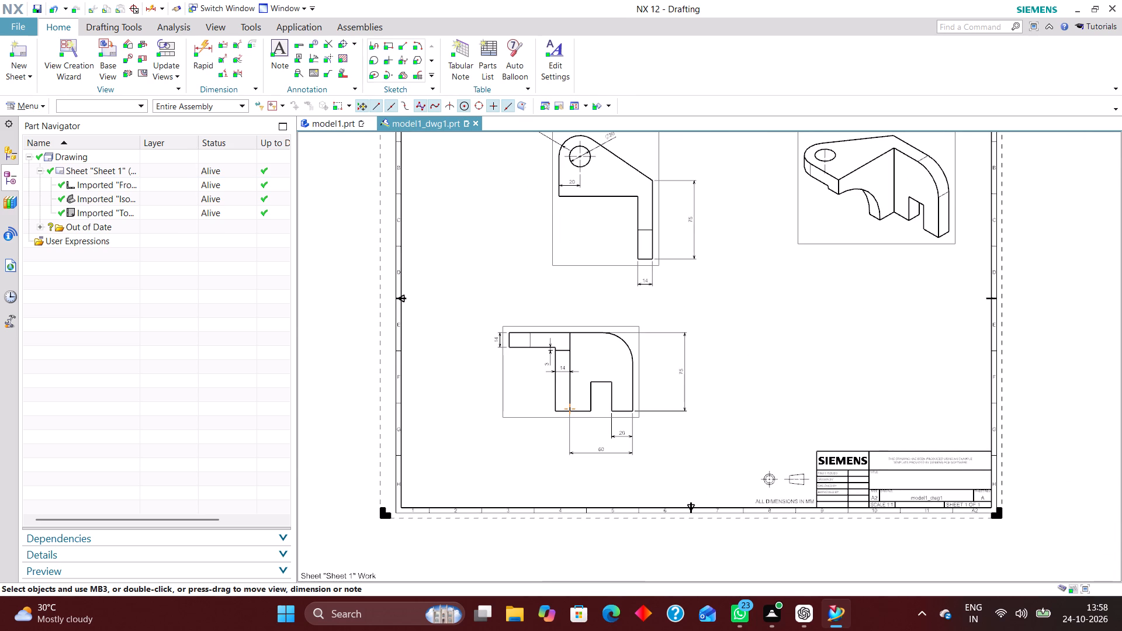
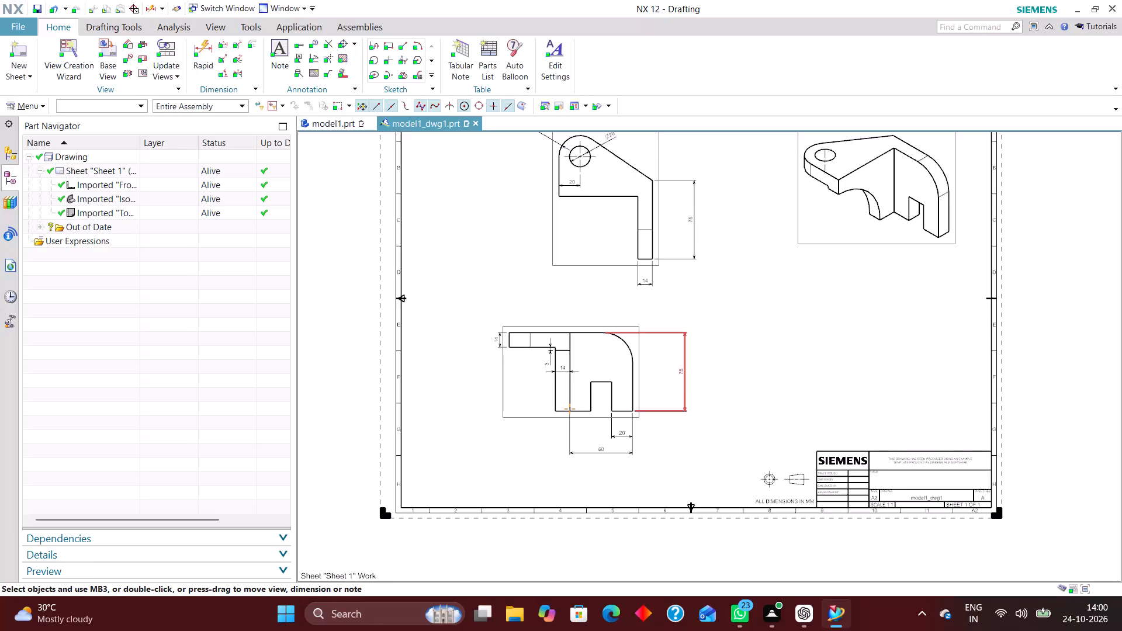
Examine the existing dimensions on the top and front views of the drawing sheet.
scroll(715, 421, up, 1)
right_drag(730, 285, 687, 330)
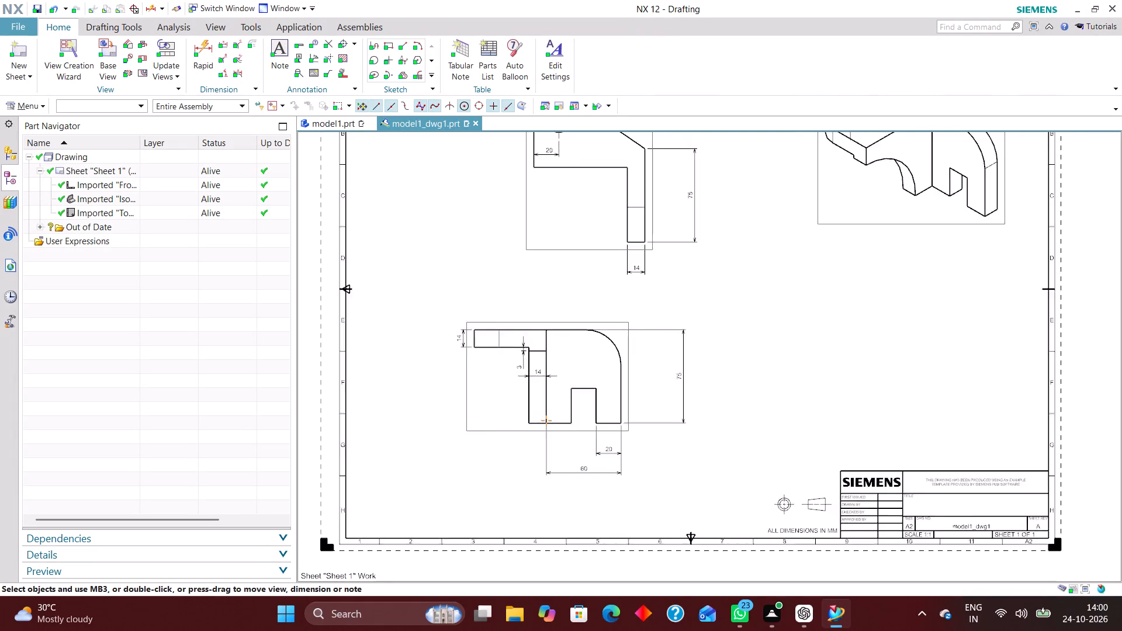
scroll(874, 283, up, 2)
scroll(681, 319, down, 3)
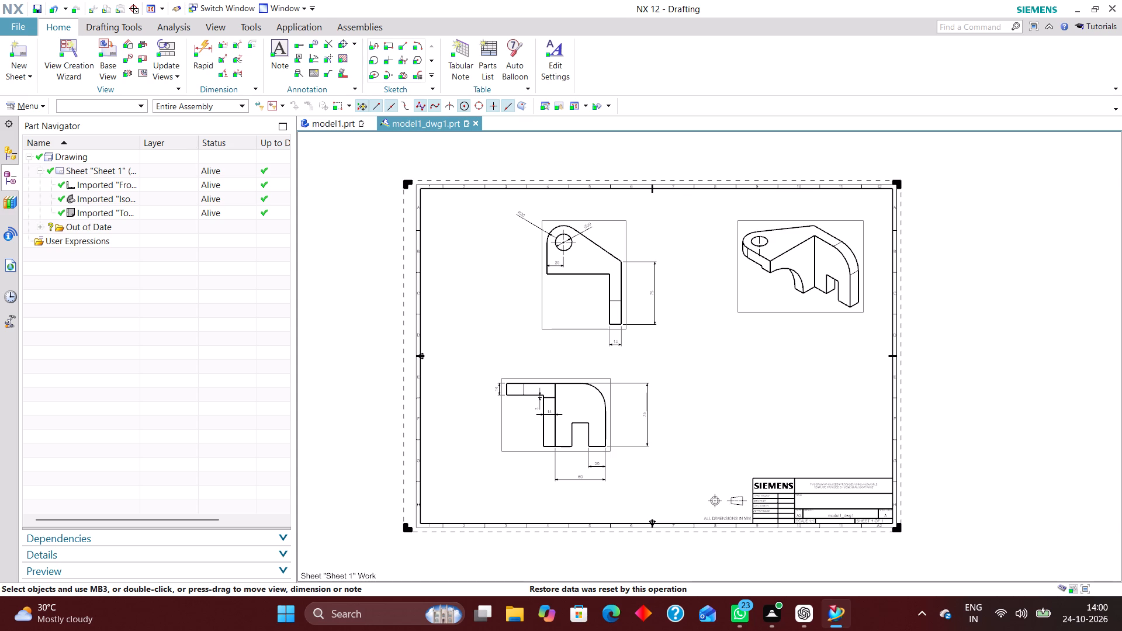
right_drag(690, 324, 571, 417)
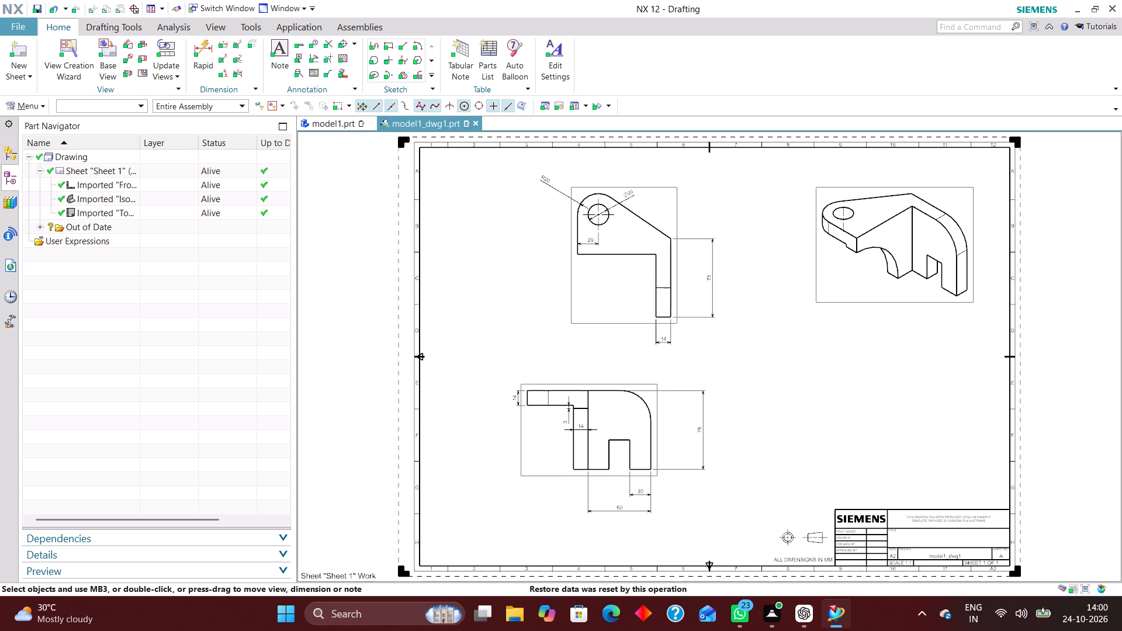
scroll(574, 228, up, 2)
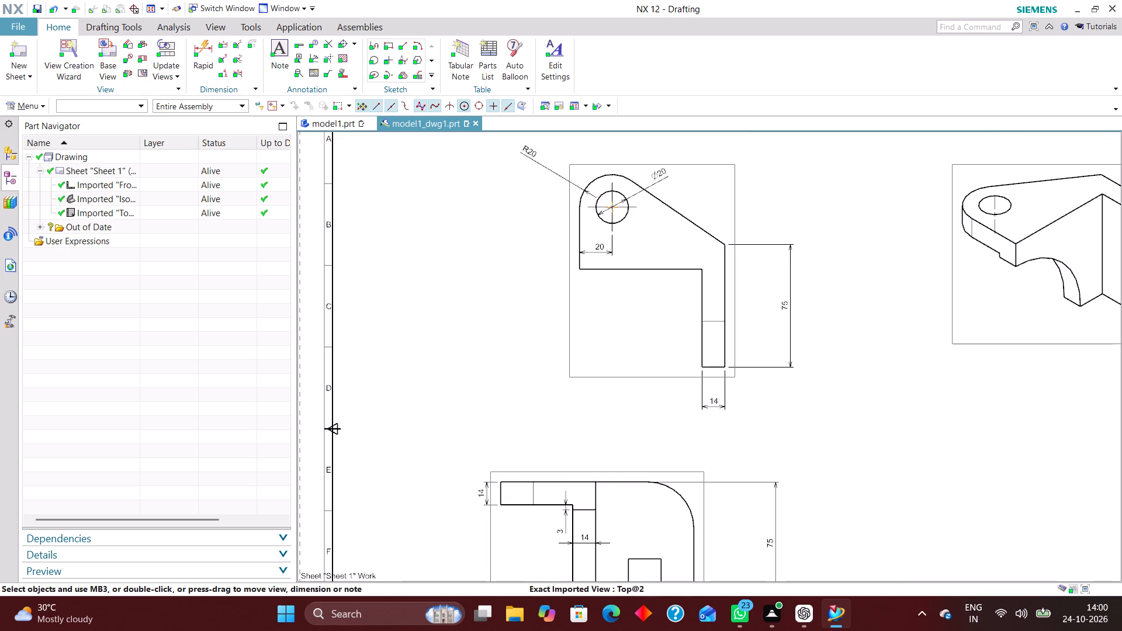
scroll(568, 386, down, 1)
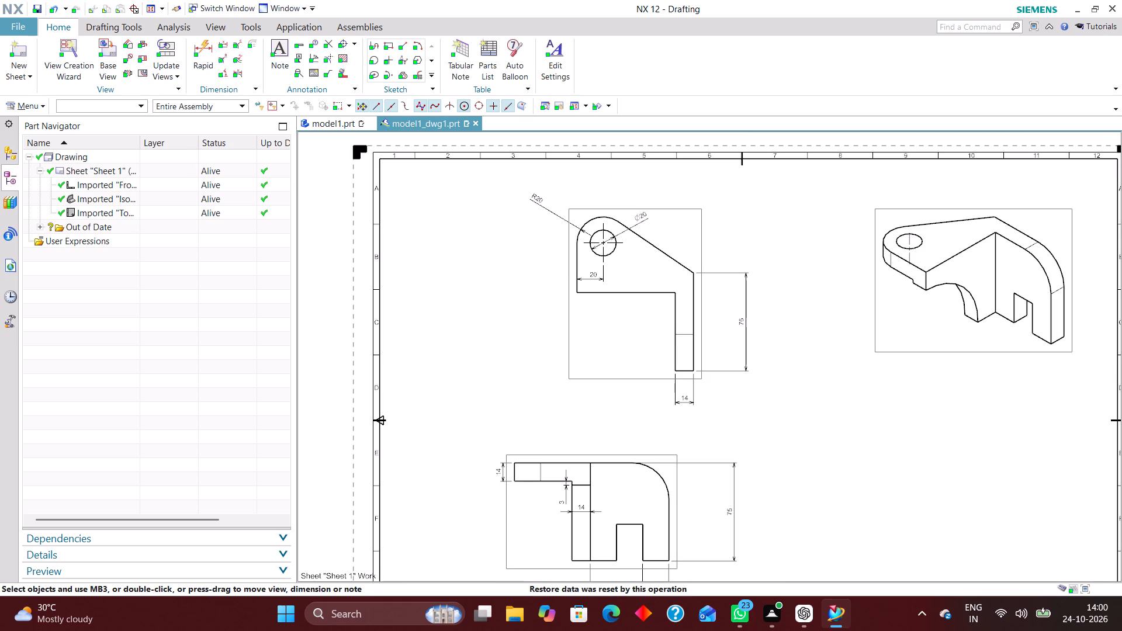
Add a Rapid Dimension for the height of the rectangular notch in the front view, placed just outside the notch.
click(202, 44)
scroll(573, 264, up, 4)
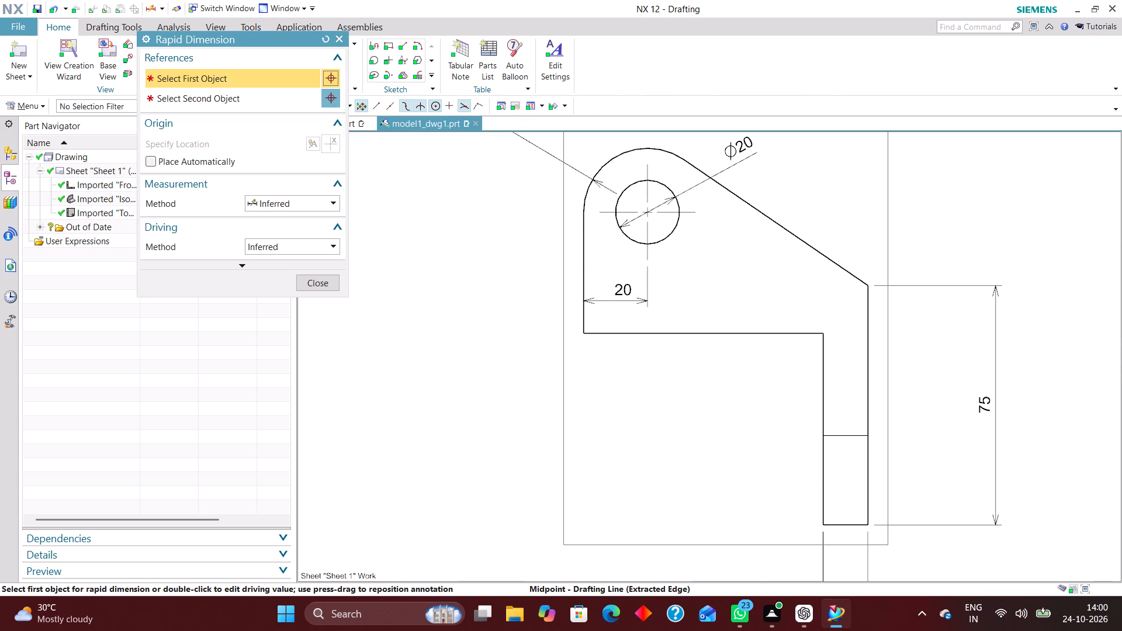
scroll(591, 278, down, 2)
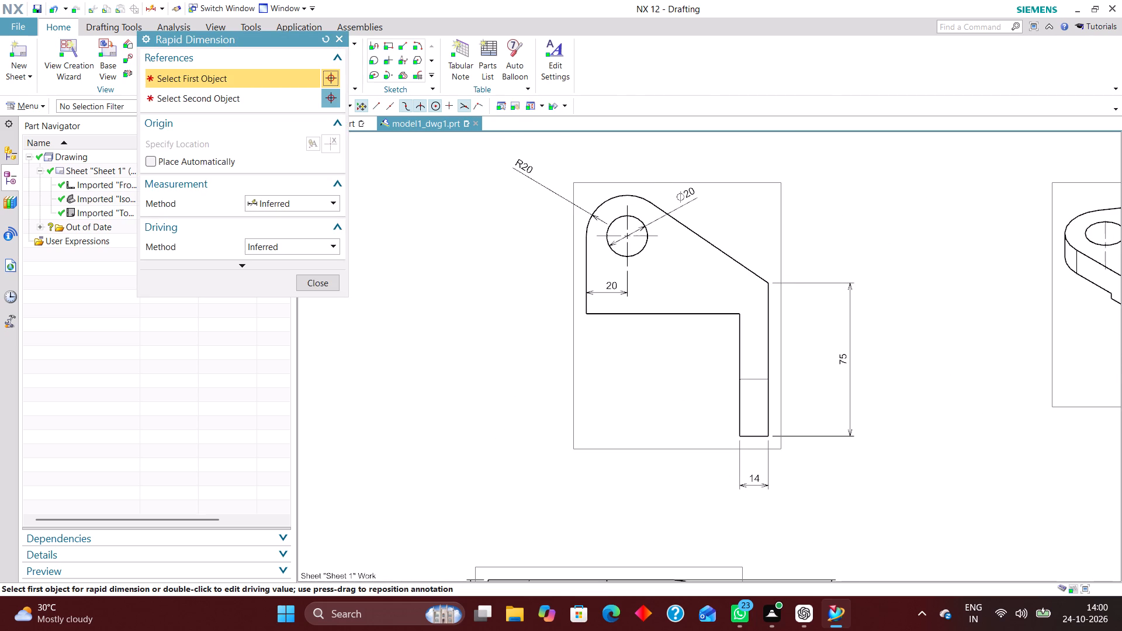
scroll(589, 250, up, 1)
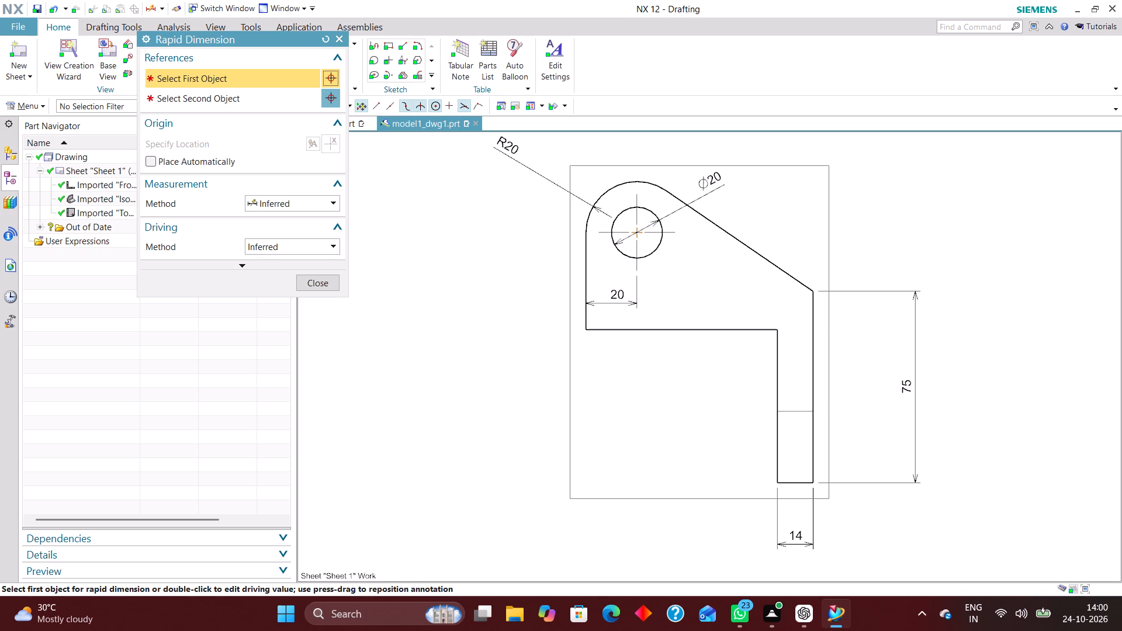
scroll(646, 278, down, 4)
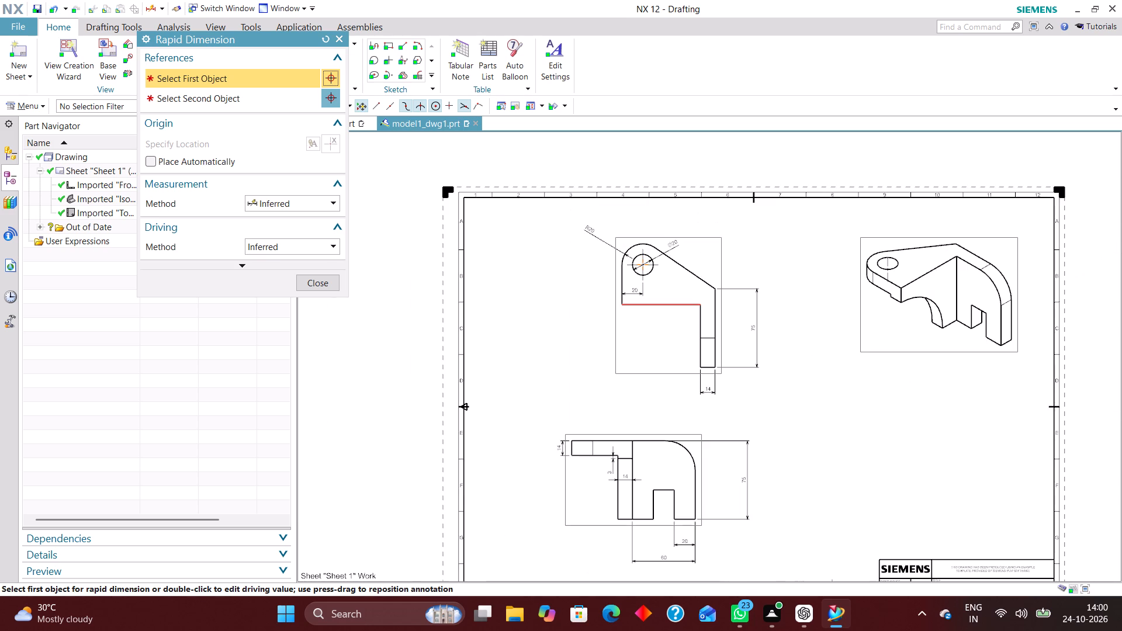
scroll(650, 457, up, 4)
scroll(618, 403, down, 3)
scroll(638, 481, up, 4)
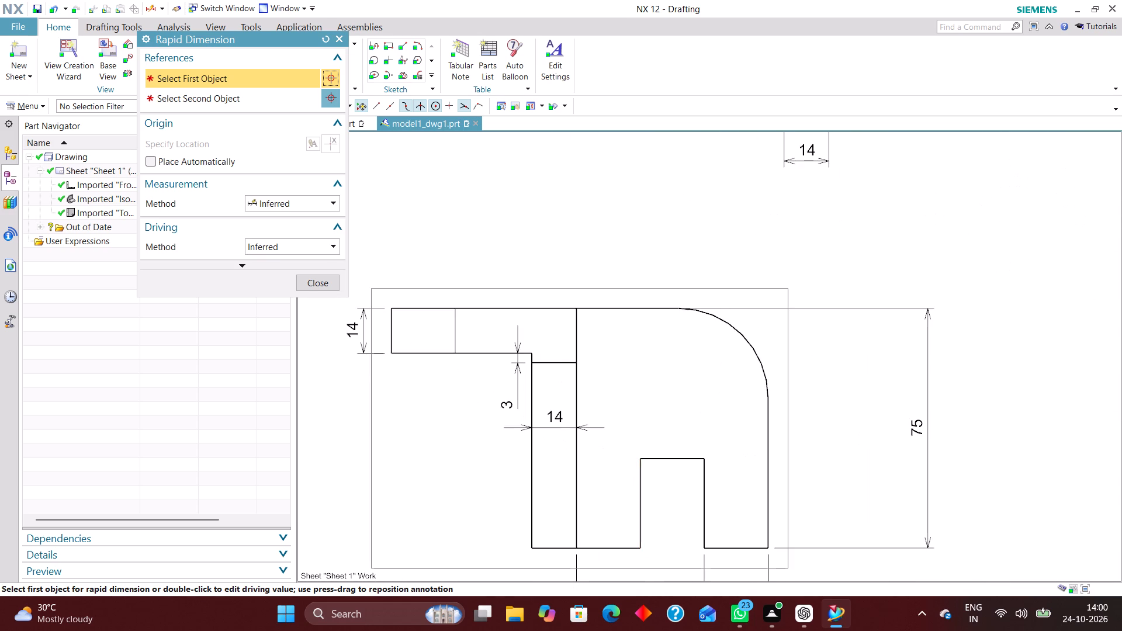
scroll(614, 432, down, 3)
scroll(638, 501, up, 1)
scroll(657, 443, up, 5)
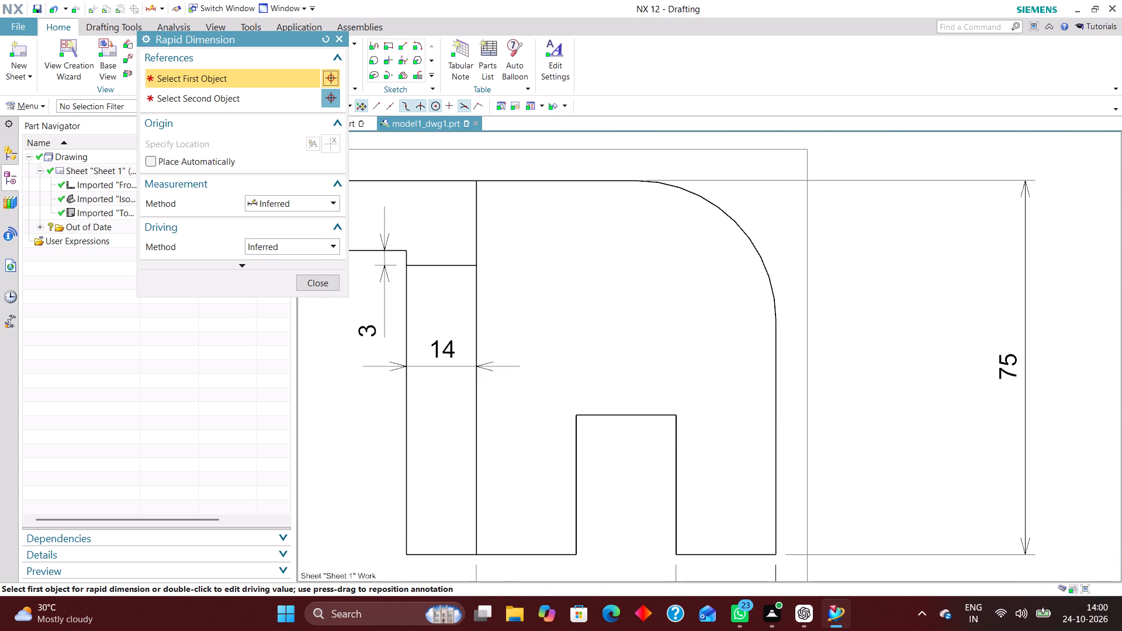
click(678, 414)
click(674, 555)
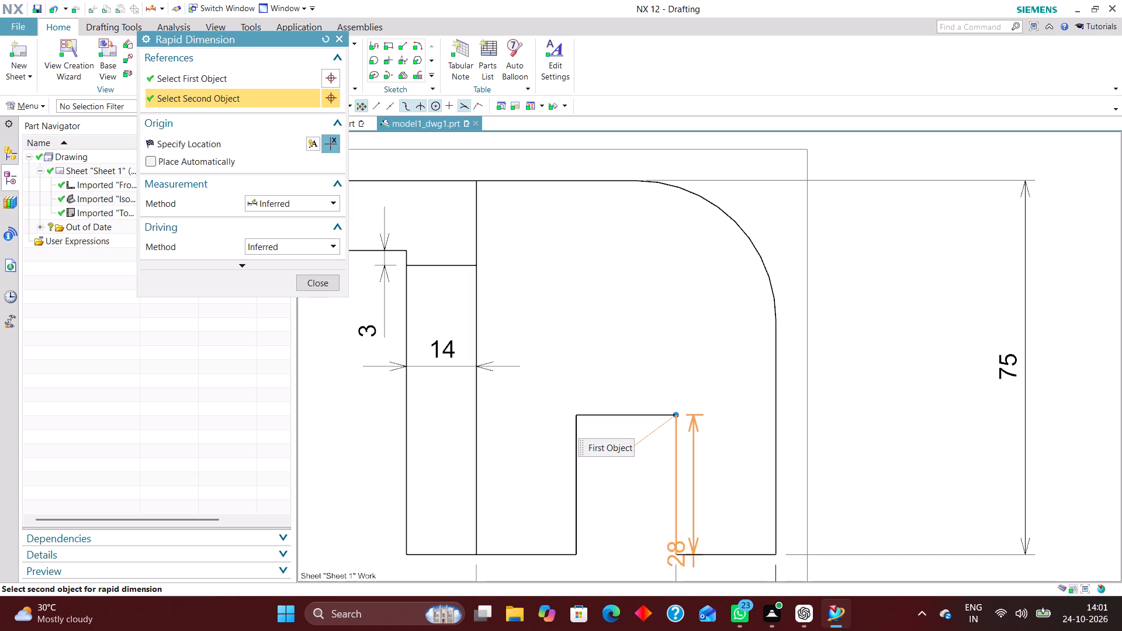
click(719, 474)
Dimension the length of the top view's inner horizontal edge, from the outer corner to the vertical leg, placed below the edge.
scroll(585, 465, down, 3)
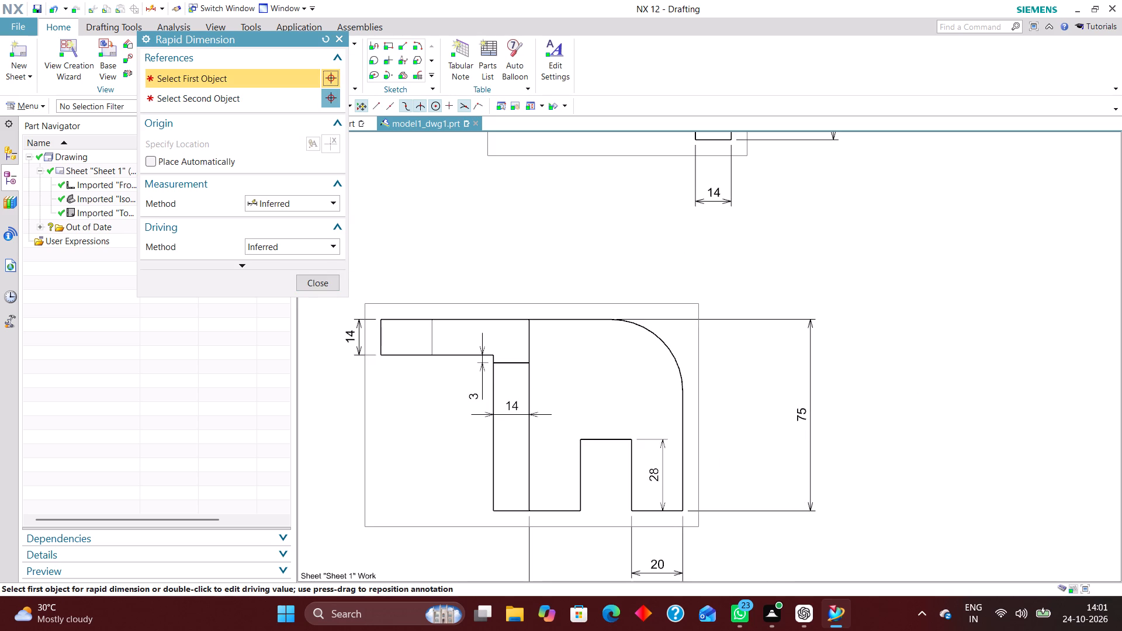
scroll(557, 400, down, 1)
scroll(483, 372, up, 2)
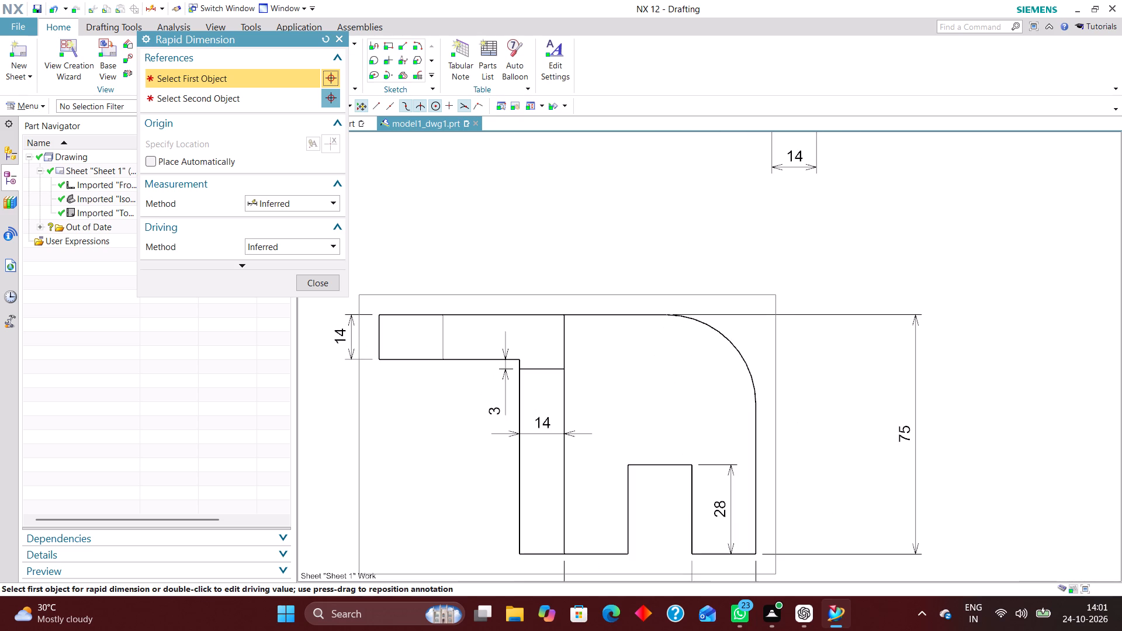
scroll(567, 387, down, 2)
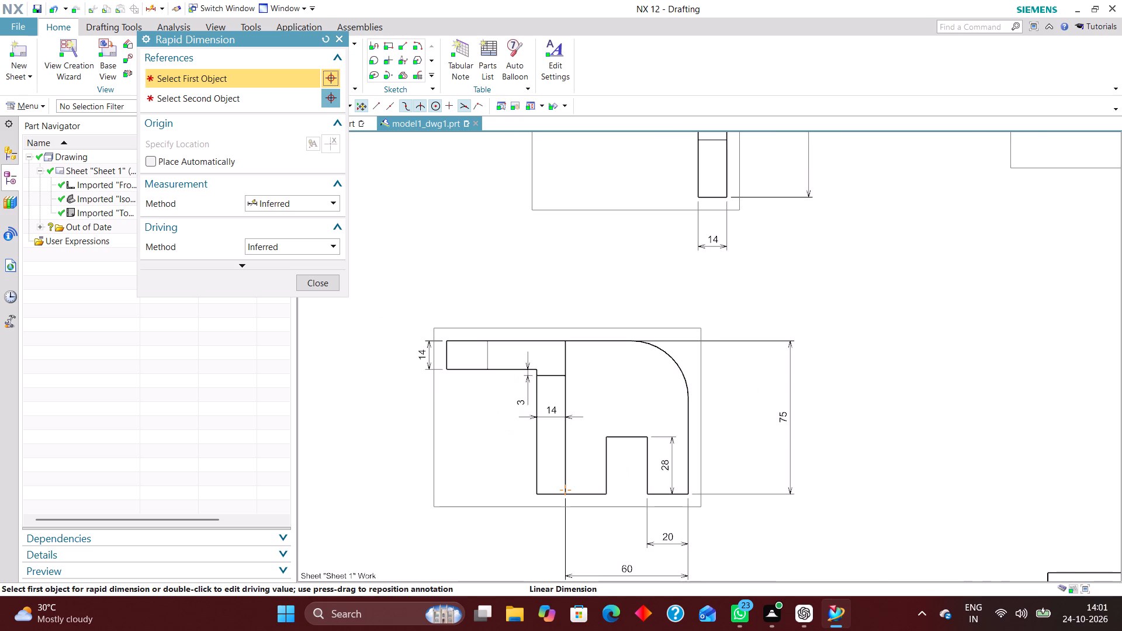
scroll(565, 432, down, 1)
scroll(522, 339, up, 4)
scroll(515, 472, down, 5)
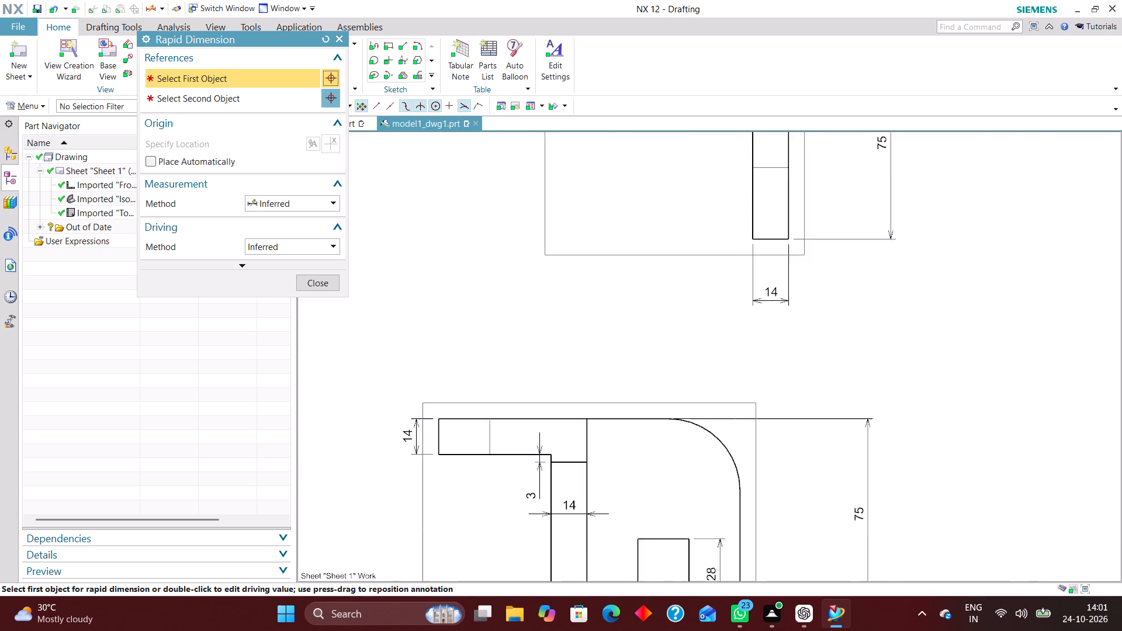
scroll(562, 301, down, 1)
scroll(599, 214, up, 2)
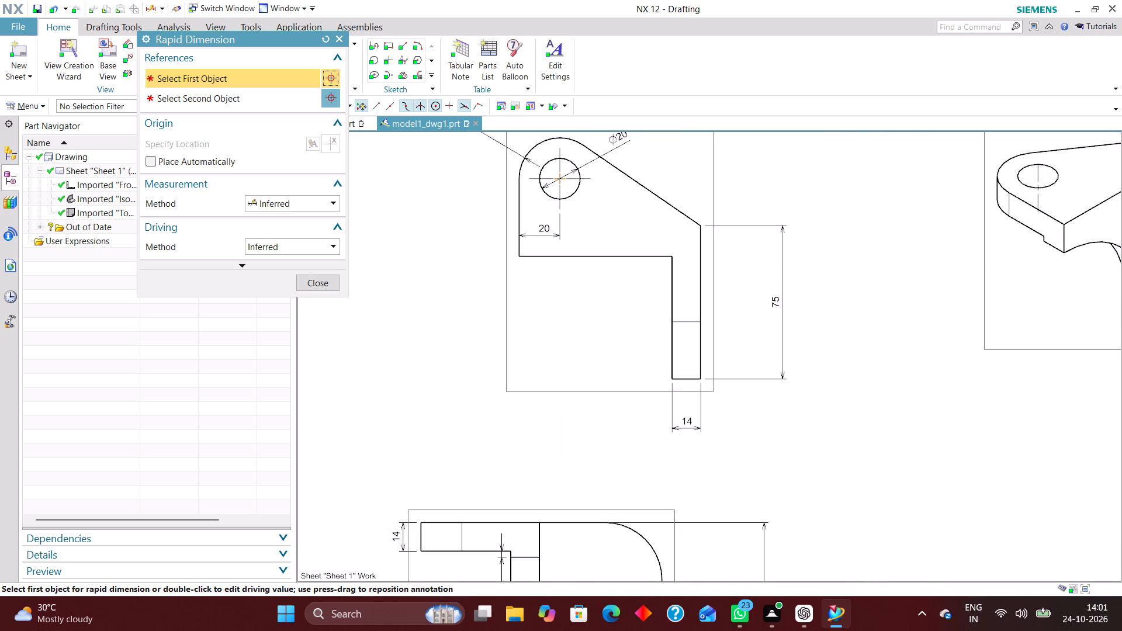
click(519, 256)
click(672, 257)
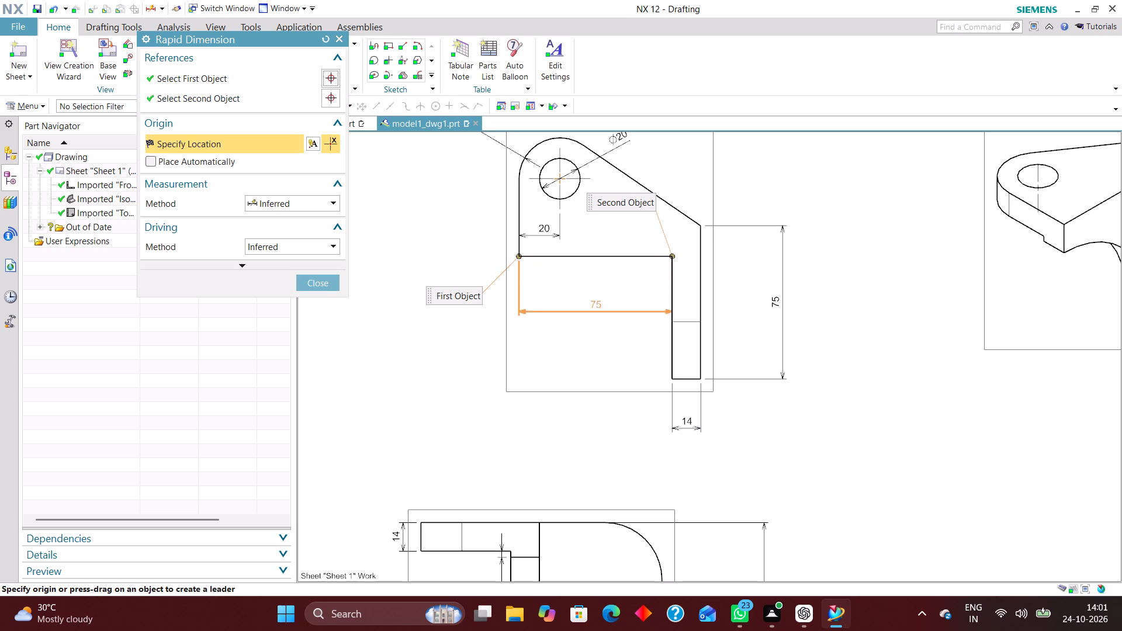
click(604, 313)
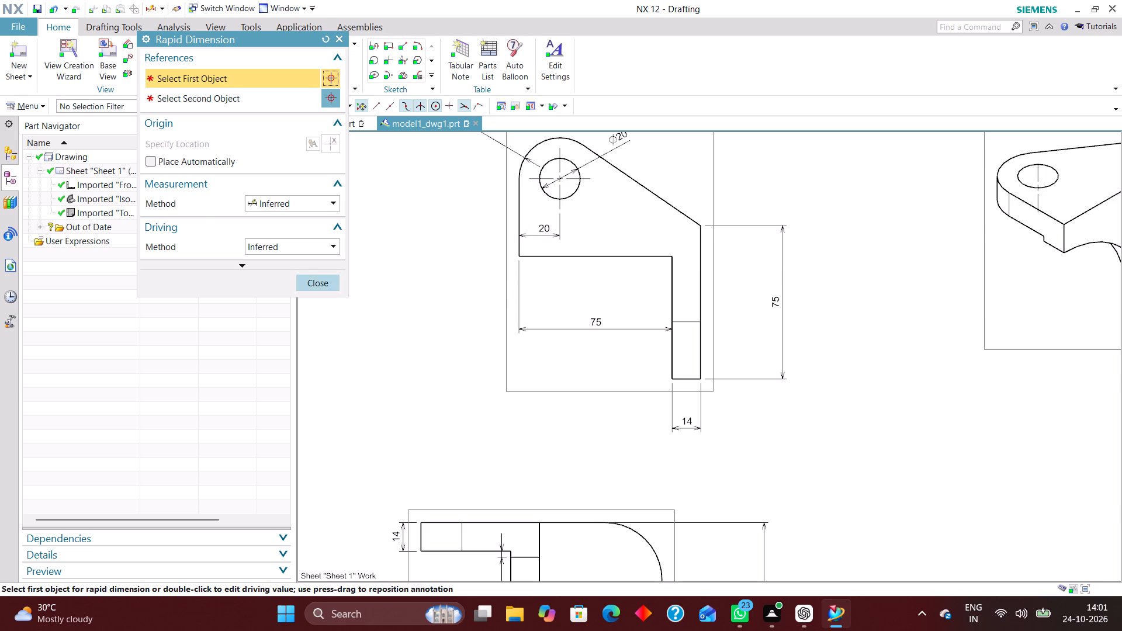
click(320, 285)
Review the dimensioned top and front views and the overall sheet layout.
scroll(552, 355, down, 1)
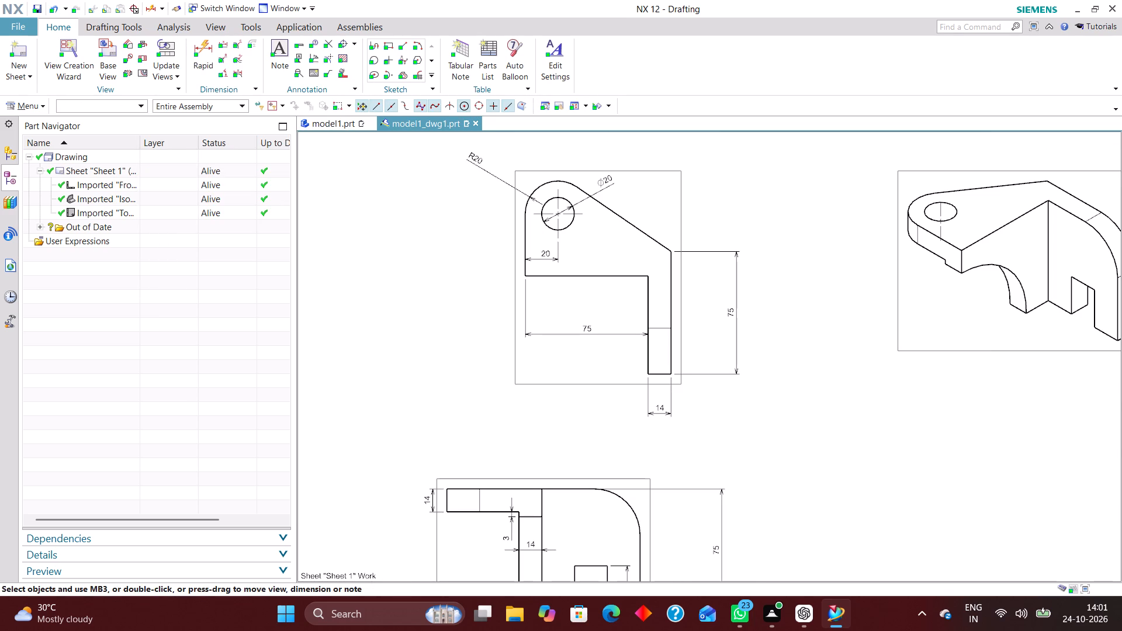
scroll(604, 178, up, 2)
scroll(455, 339, down, 3)
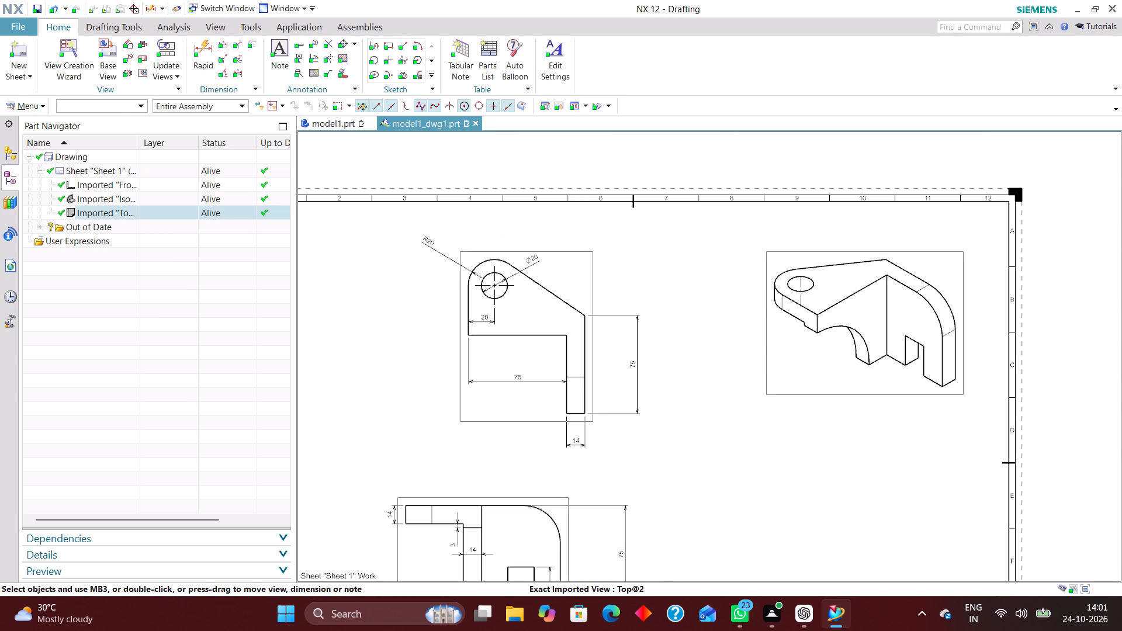
scroll(565, 384, up, 5)
scroll(562, 294, down, 2)
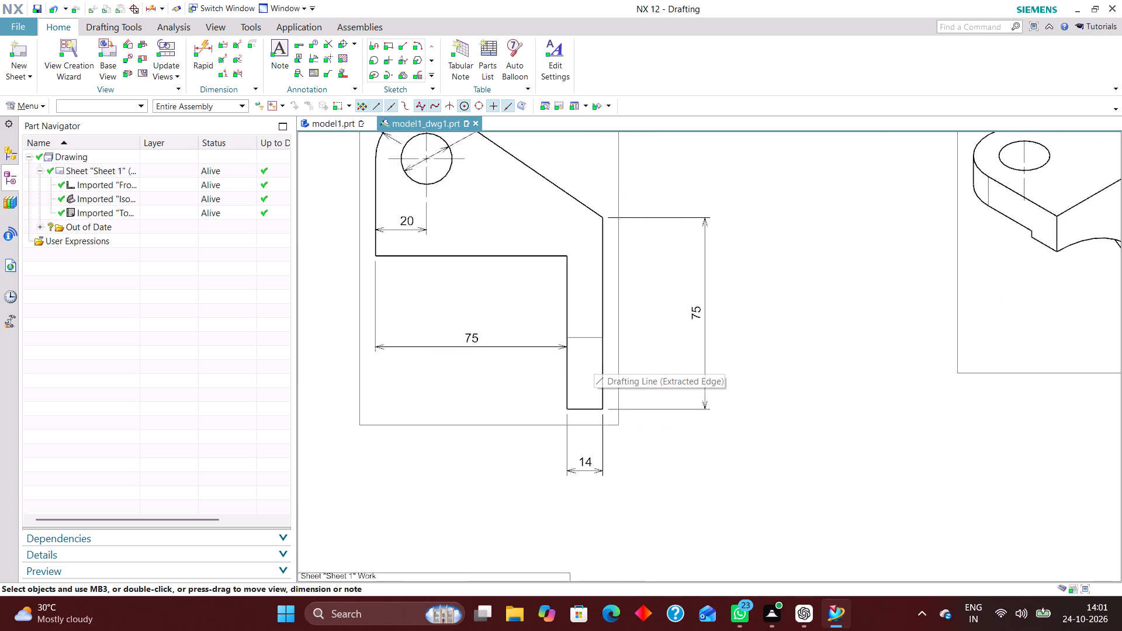
scroll(562, 294, down, 3)
right_drag(724, 287, 692, 363)
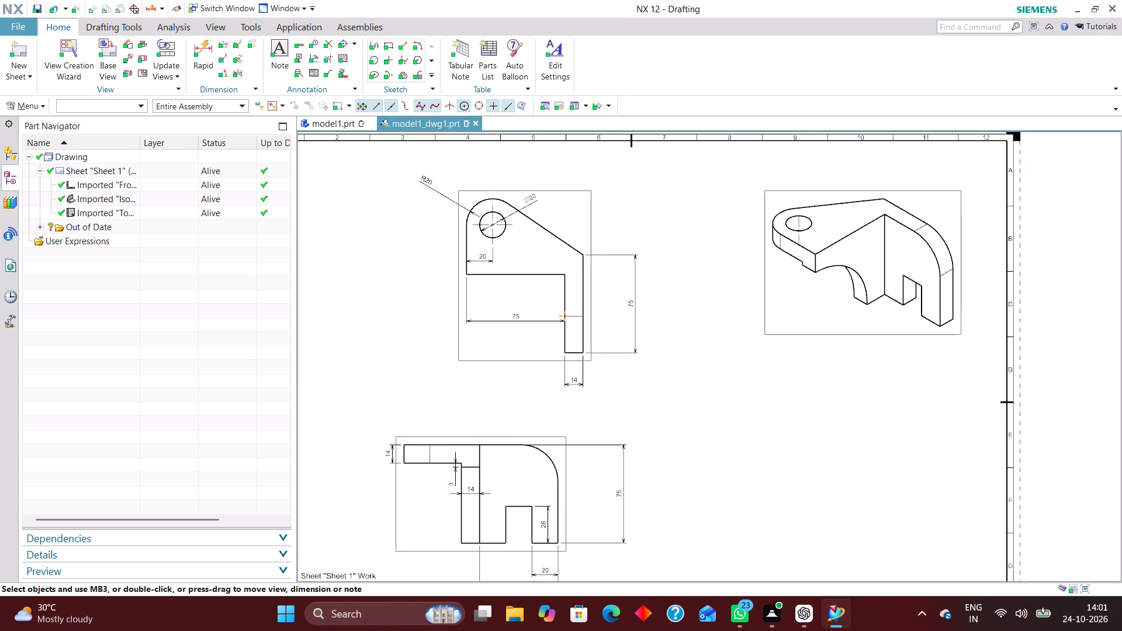
right_drag(698, 284, 656, 391)
right_drag(704, 285, 597, 410)
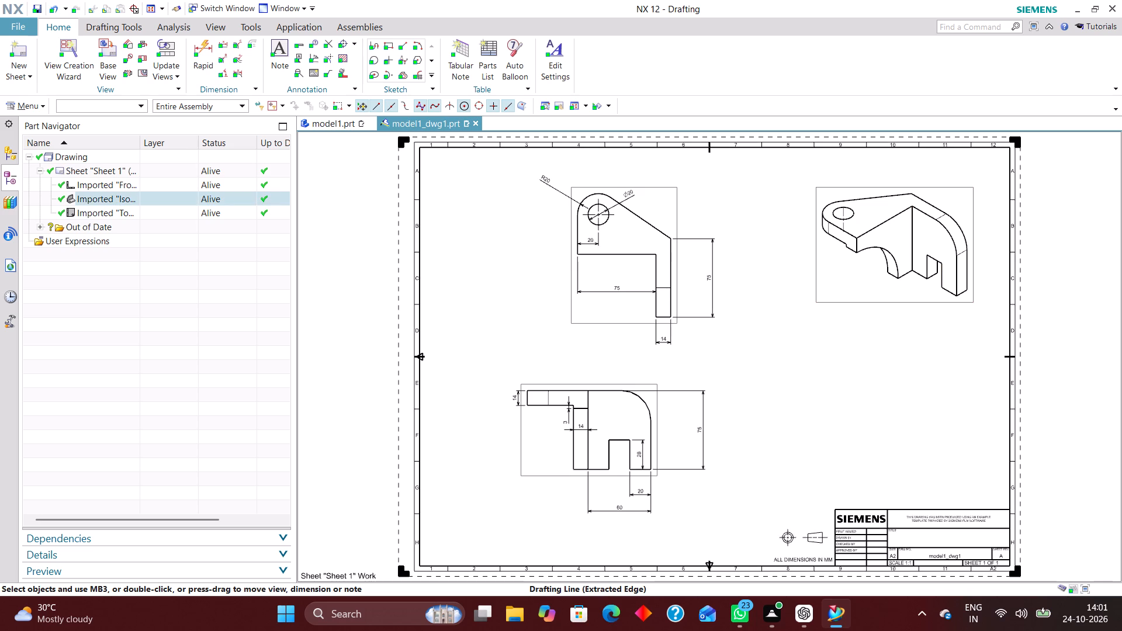
Show the view label on the isometric view and set its view label type to Name.
right_click(868, 299)
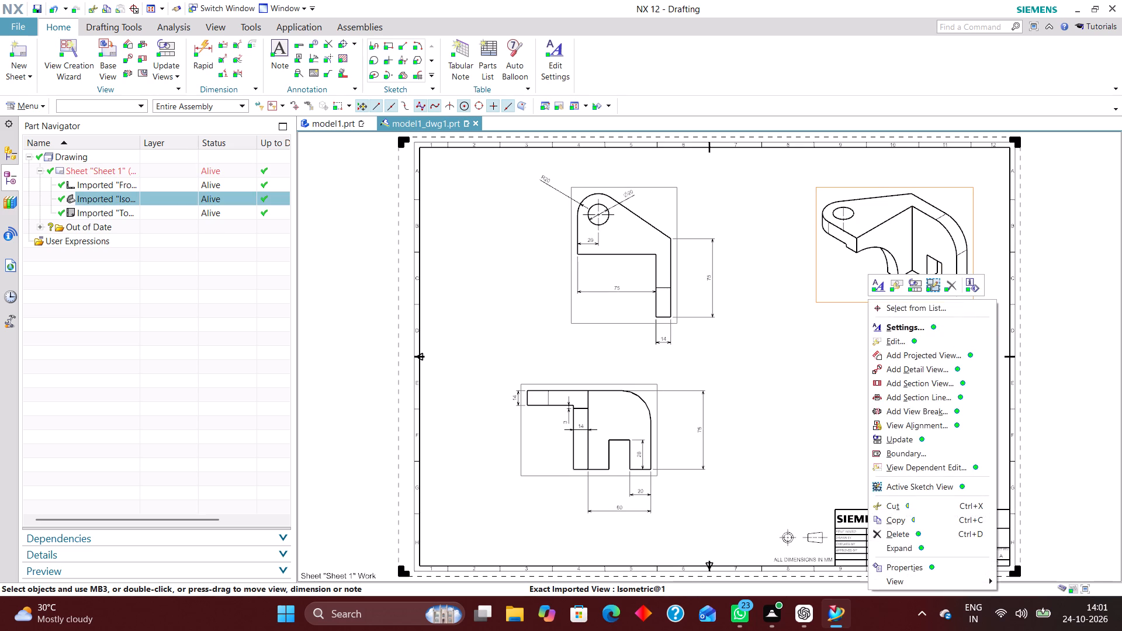
click(912, 320)
click(911, 326)
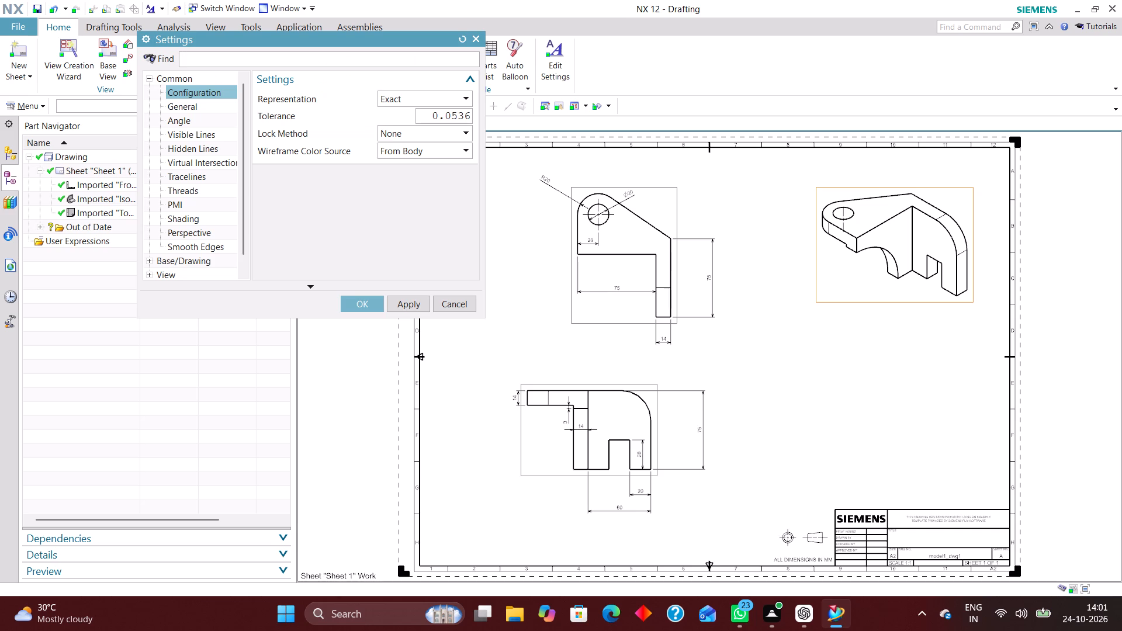
scroll(184, 213, down, 4)
click(195, 247)
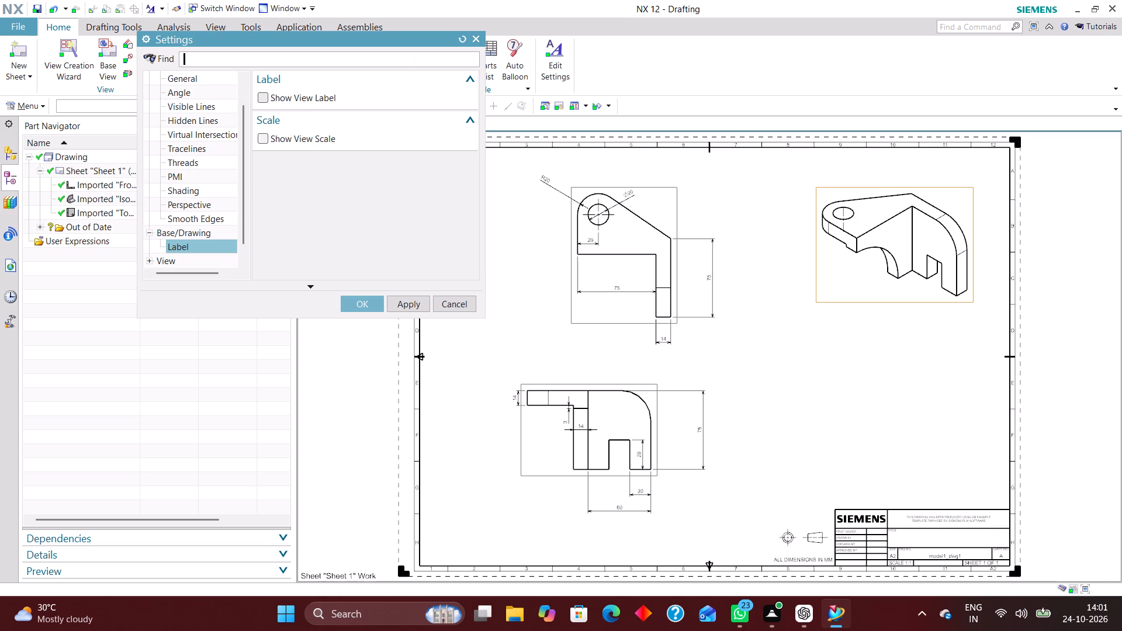
click(269, 93)
click(398, 157)
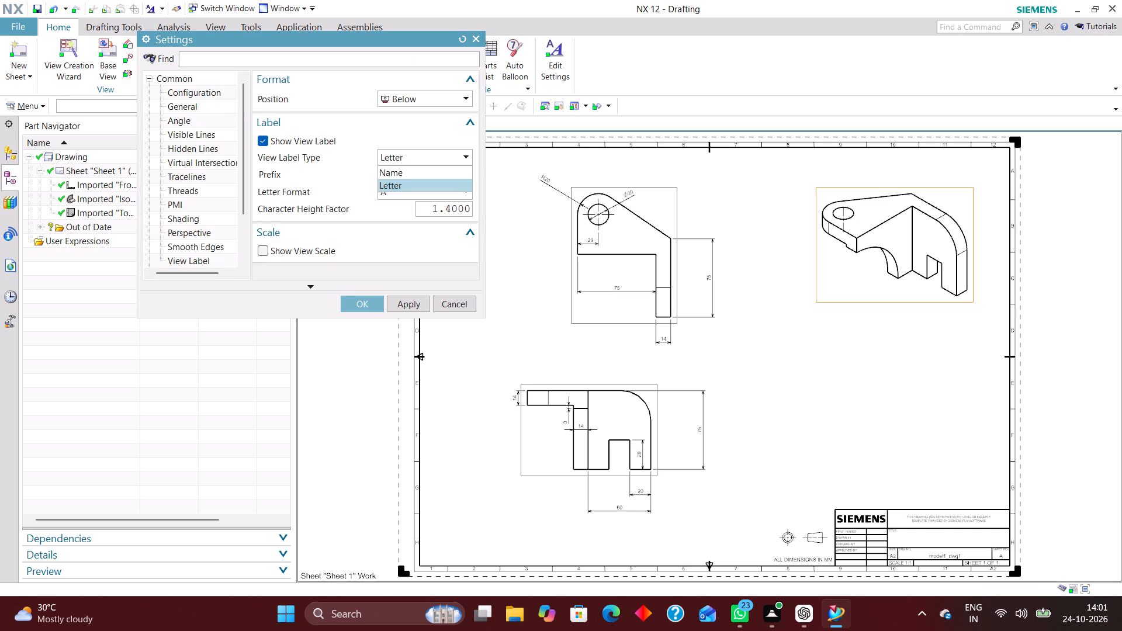
click(397, 171)
click(365, 298)
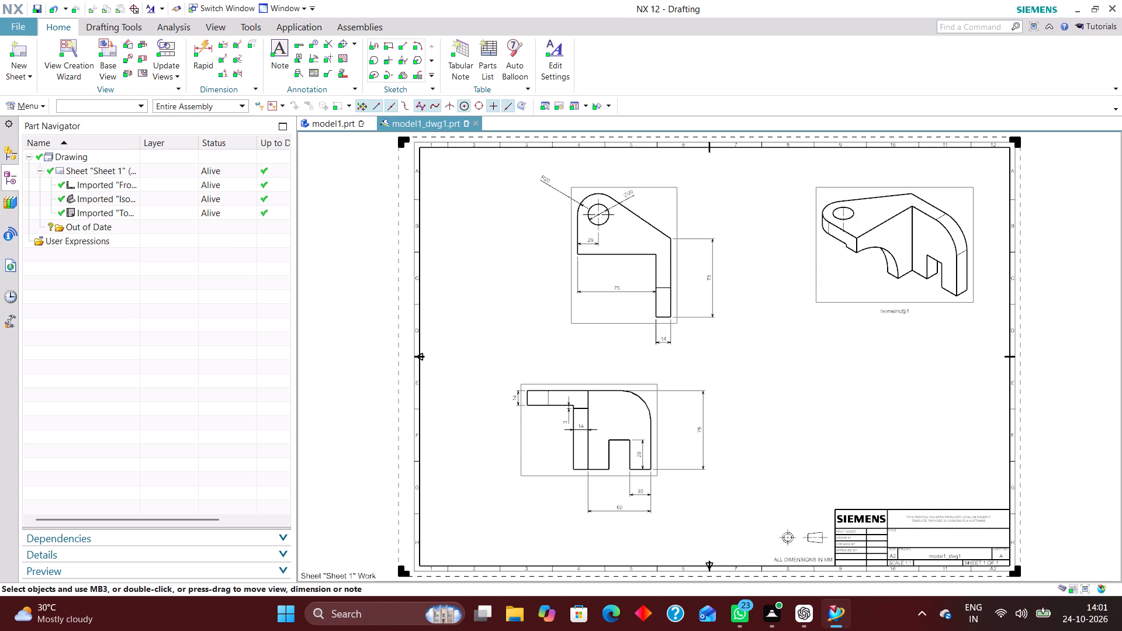
Show the view label on the top view and set its view label type to Name.
right_click(607, 323)
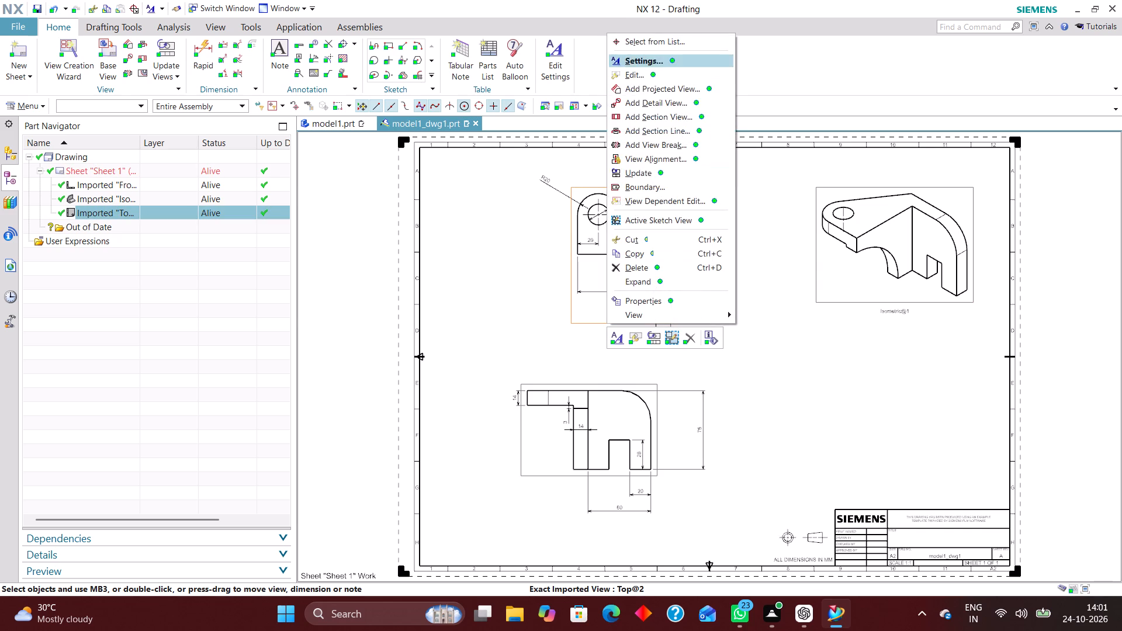
click(664, 57)
click(304, 94)
click(414, 160)
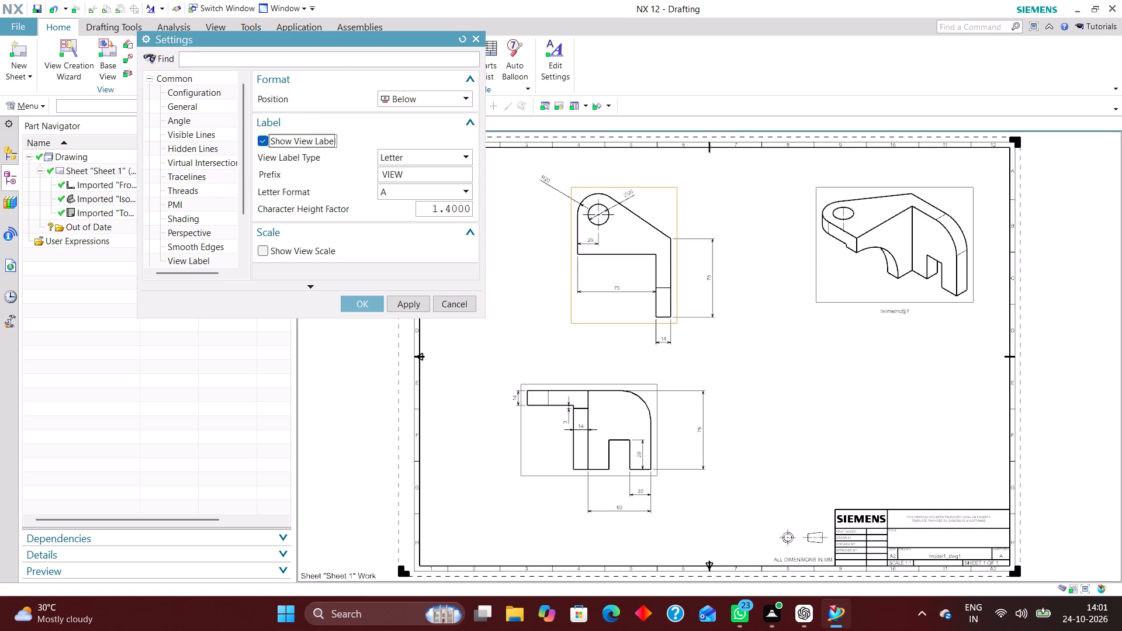
click(411, 165)
click(410, 170)
click(363, 300)
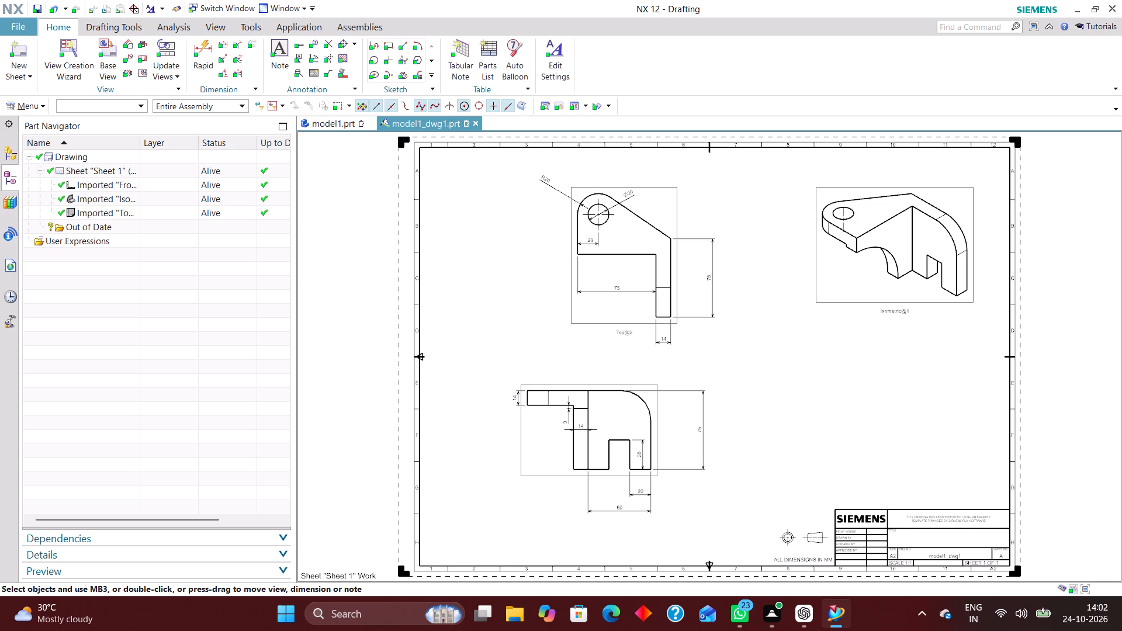
click(203, 45)
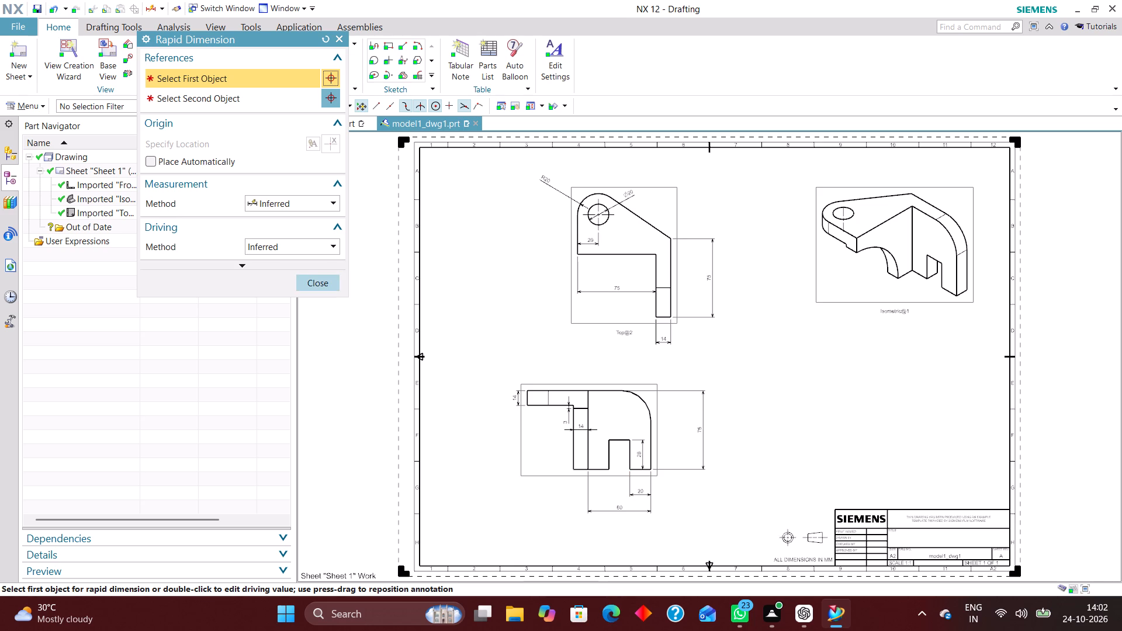
click(327, 280)
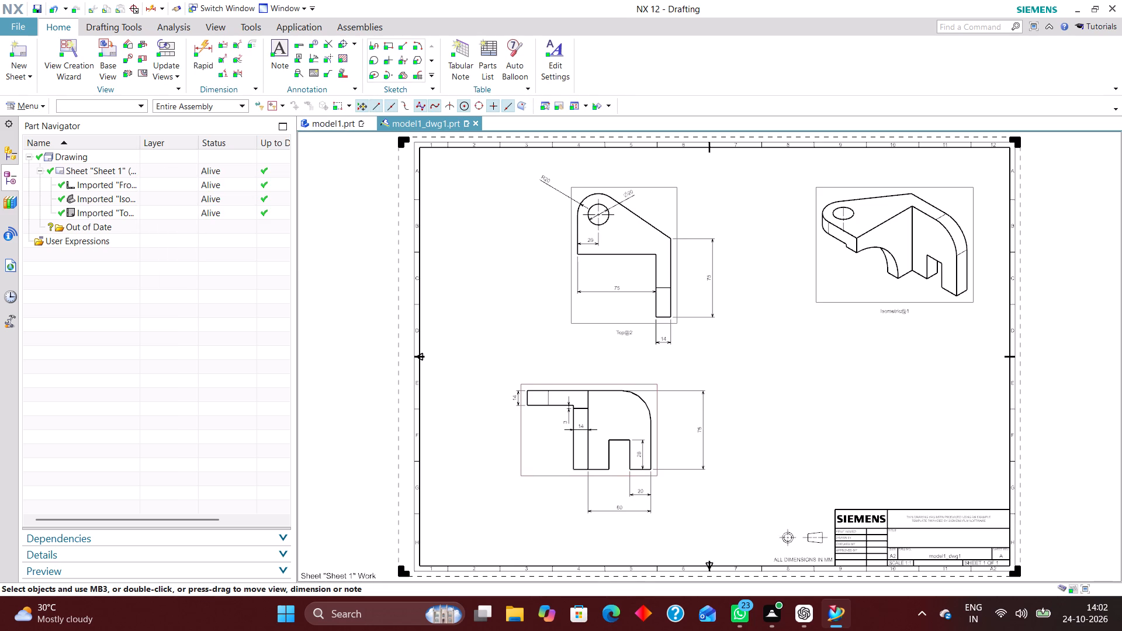
Show the view label on the front view and set its view label type to Name.
right_click(557, 480)
click(605, 219)
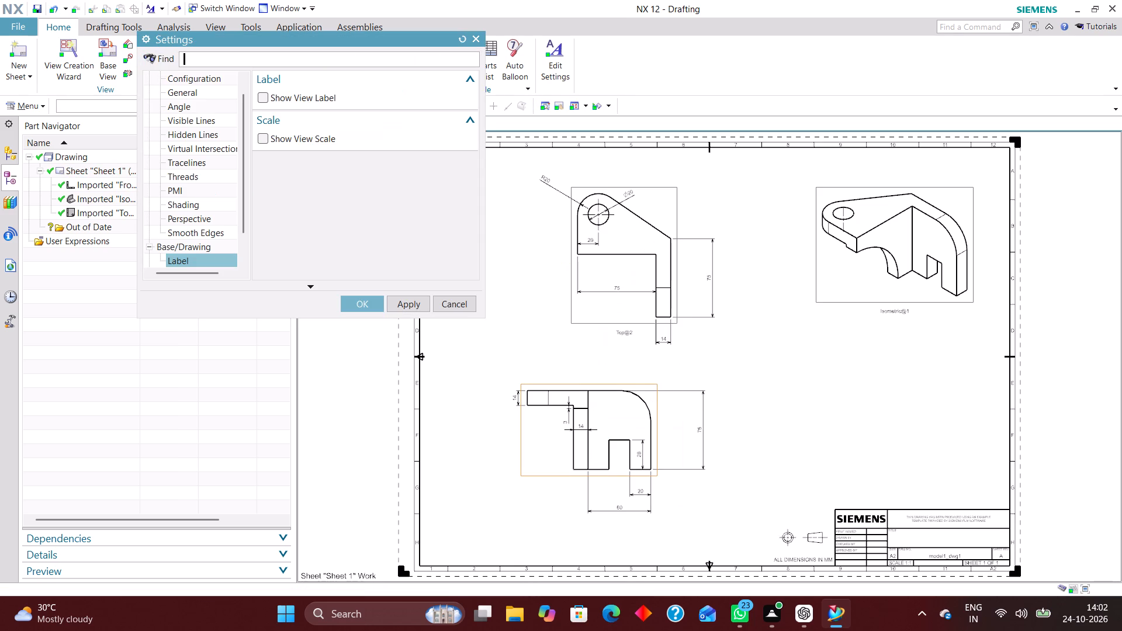
click(255, 95)
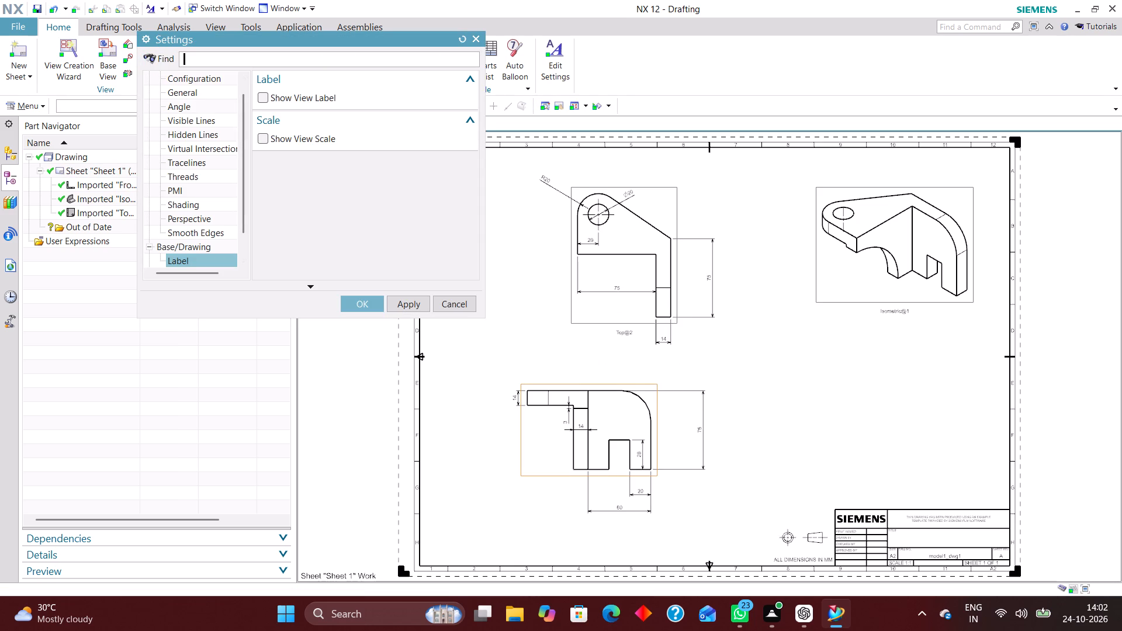
click(266, 98)
click(417, 156)
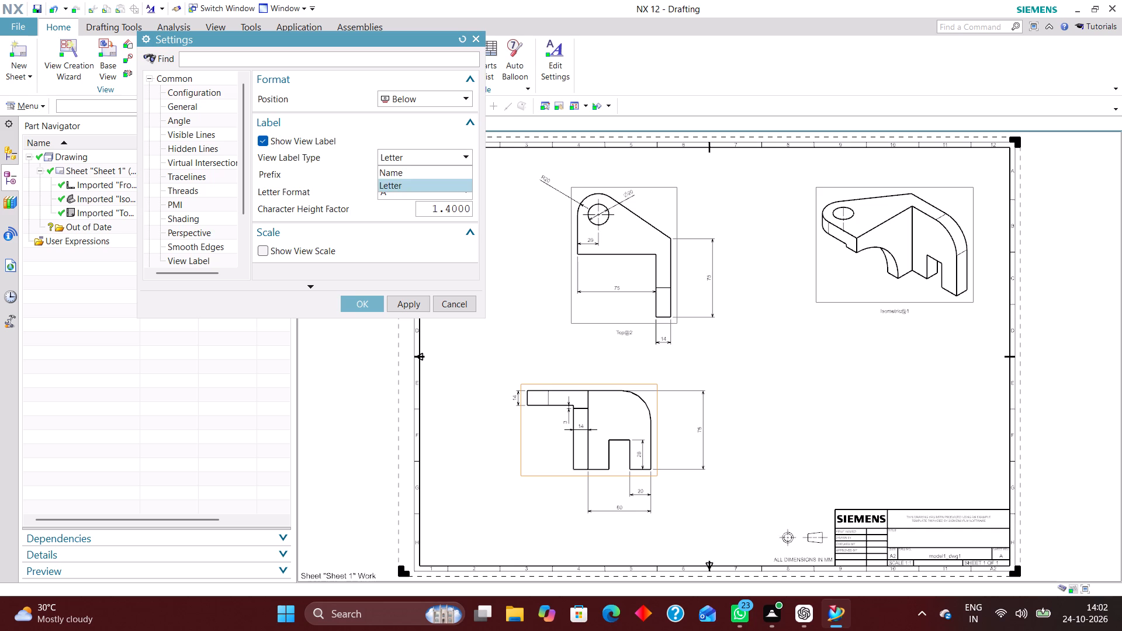
click(414, 170)
click(369, 302)
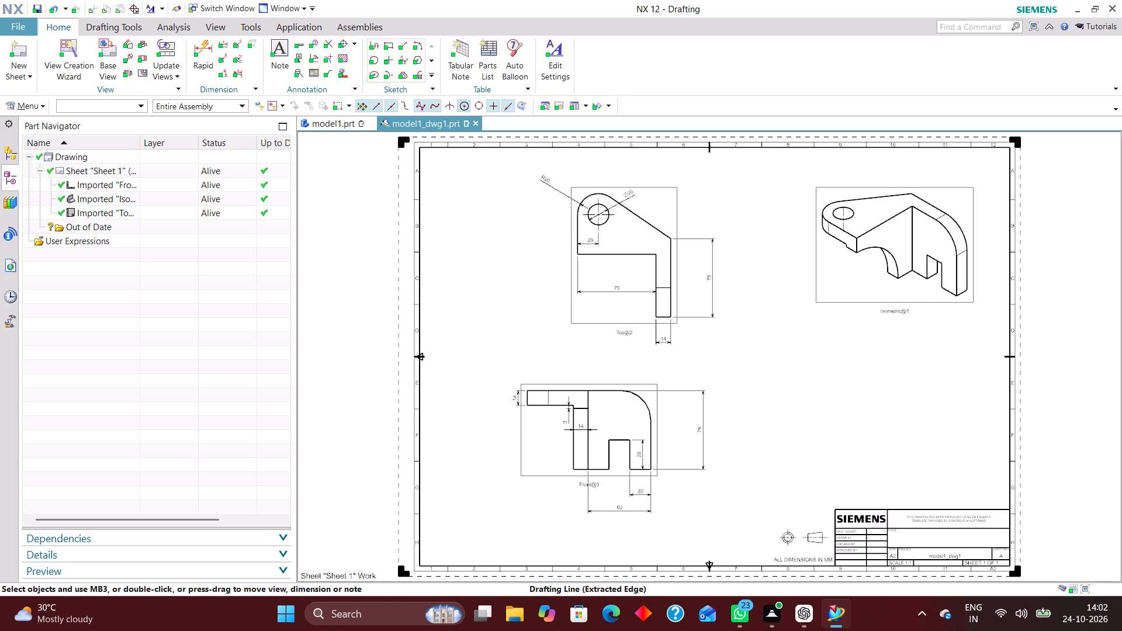
Rename the imported isometric view as ISOMETRIC VIEW.
scroll(672, 215, up, 1)
scroll(560, 216, down, 2)
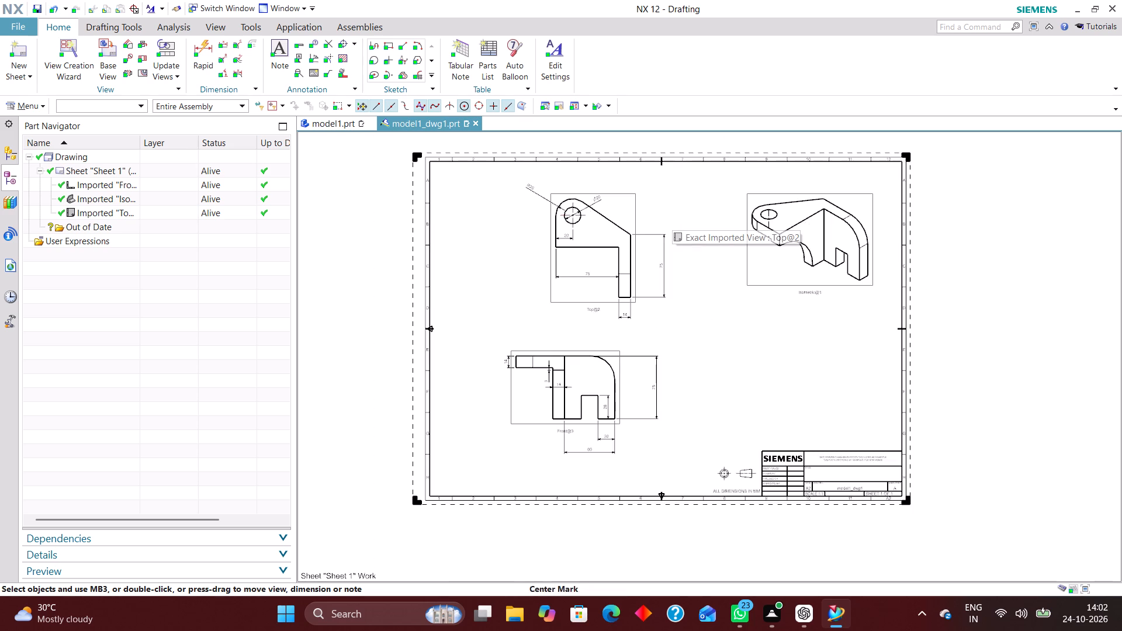
right_drag(713, 290, 648, 363)
right_click(846, 297)
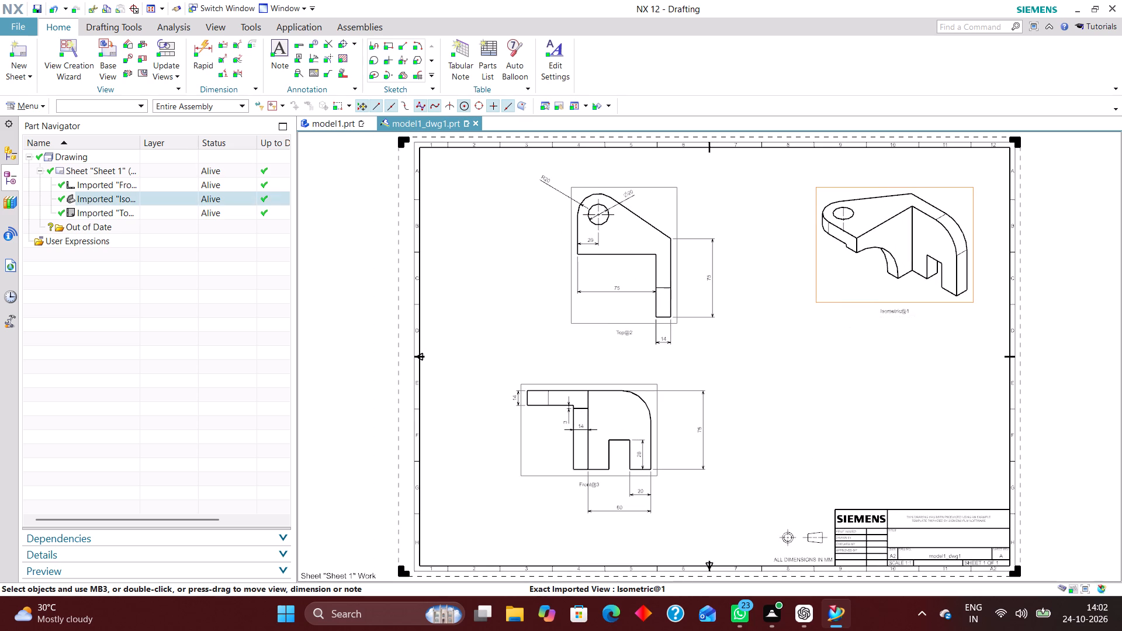
click(813, 360)
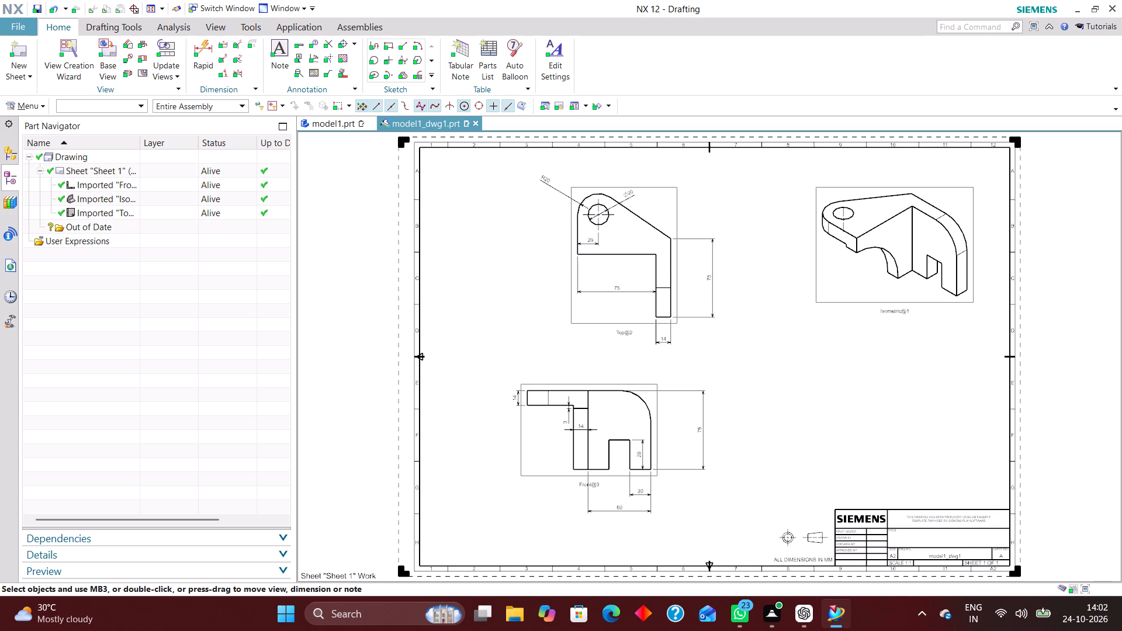
click(146, 182)
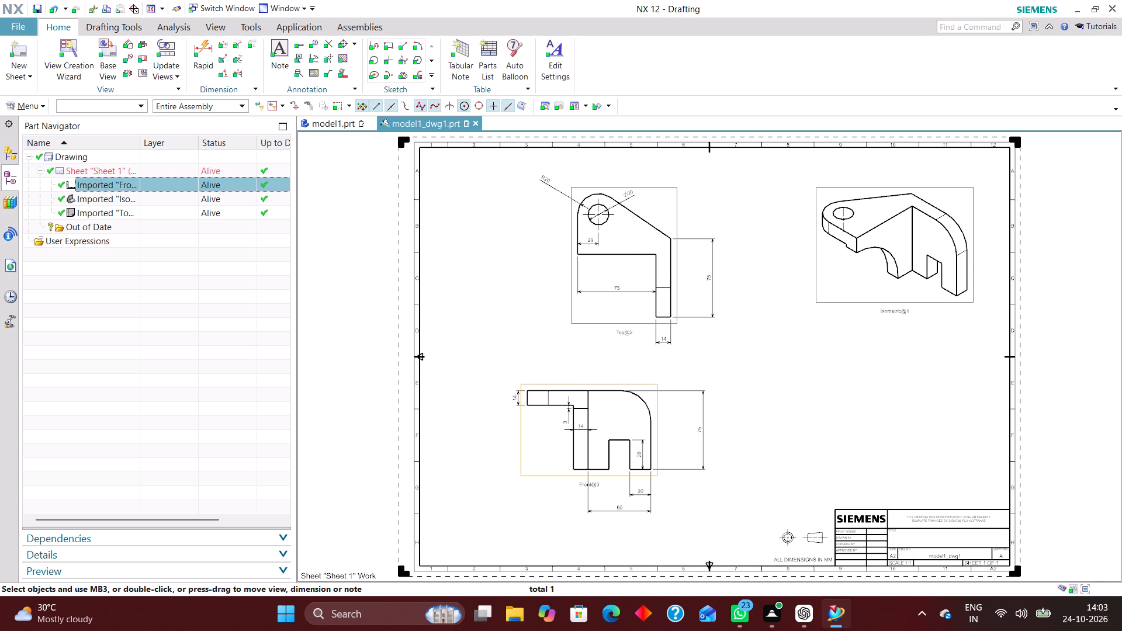
click(147, 199)
right_click(147, 197)
click(203, 427)
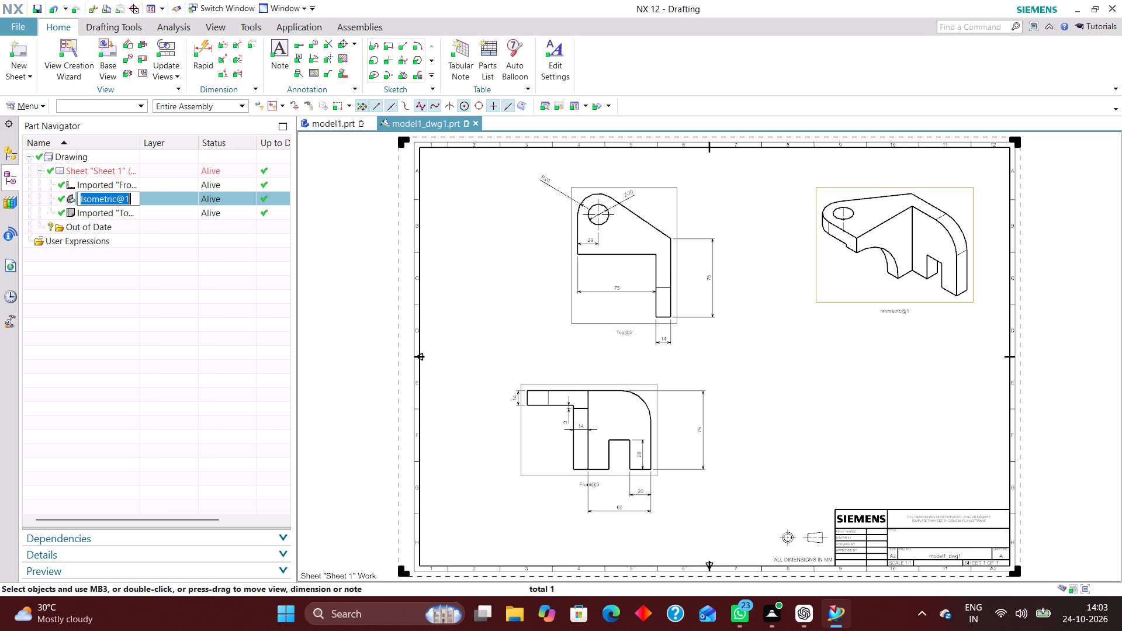
key(BackSpace)
text(ISOMETR)
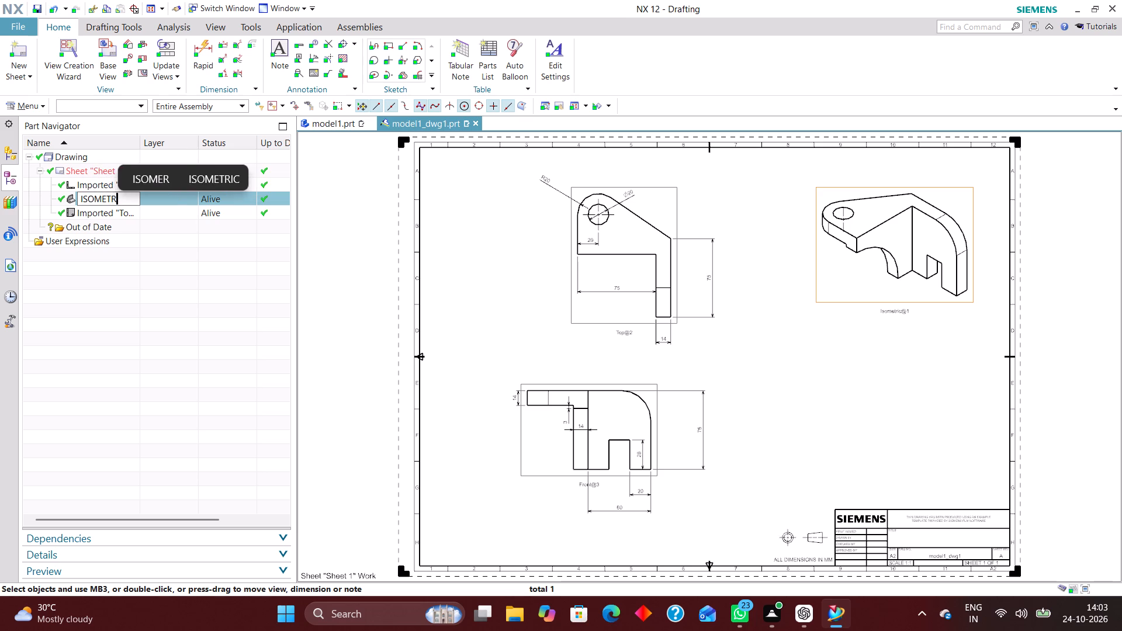
text(IC VIEW)
key(Return)
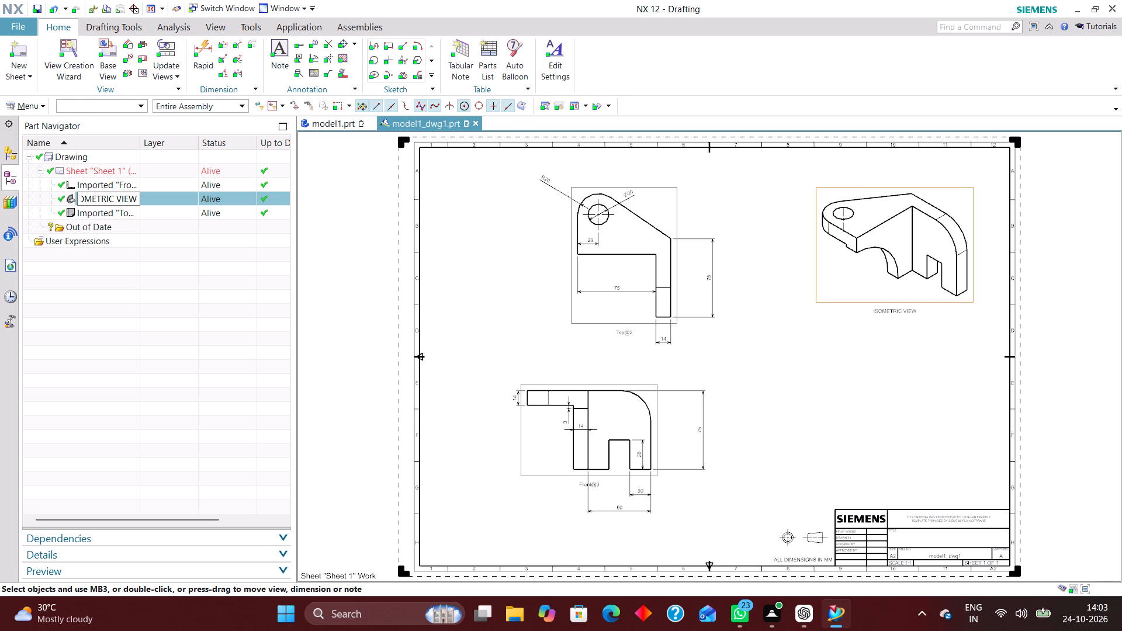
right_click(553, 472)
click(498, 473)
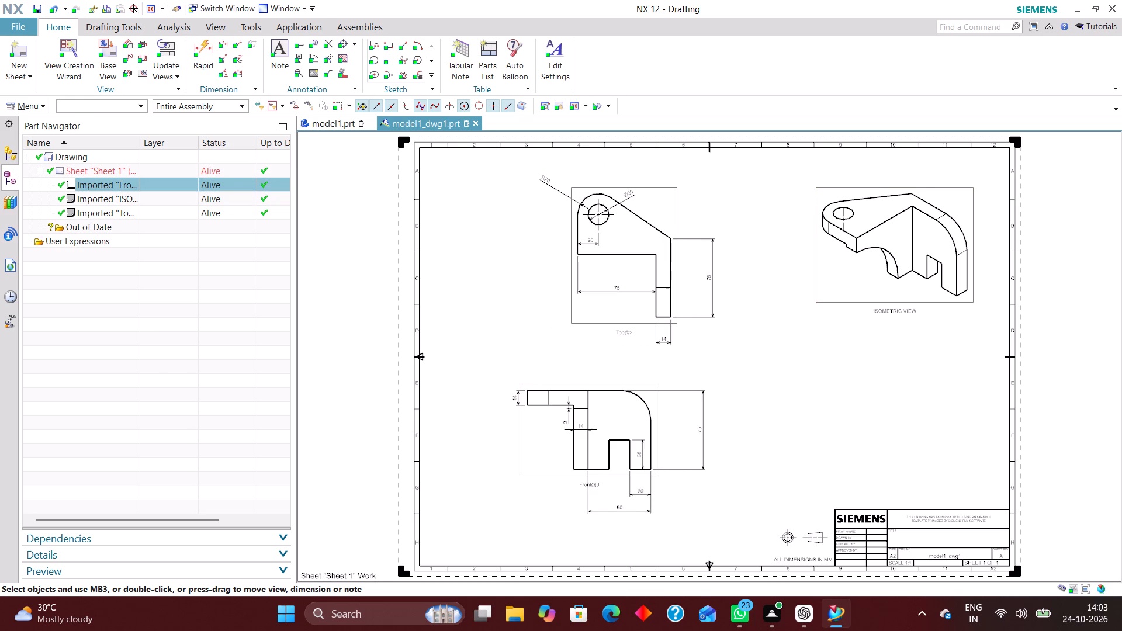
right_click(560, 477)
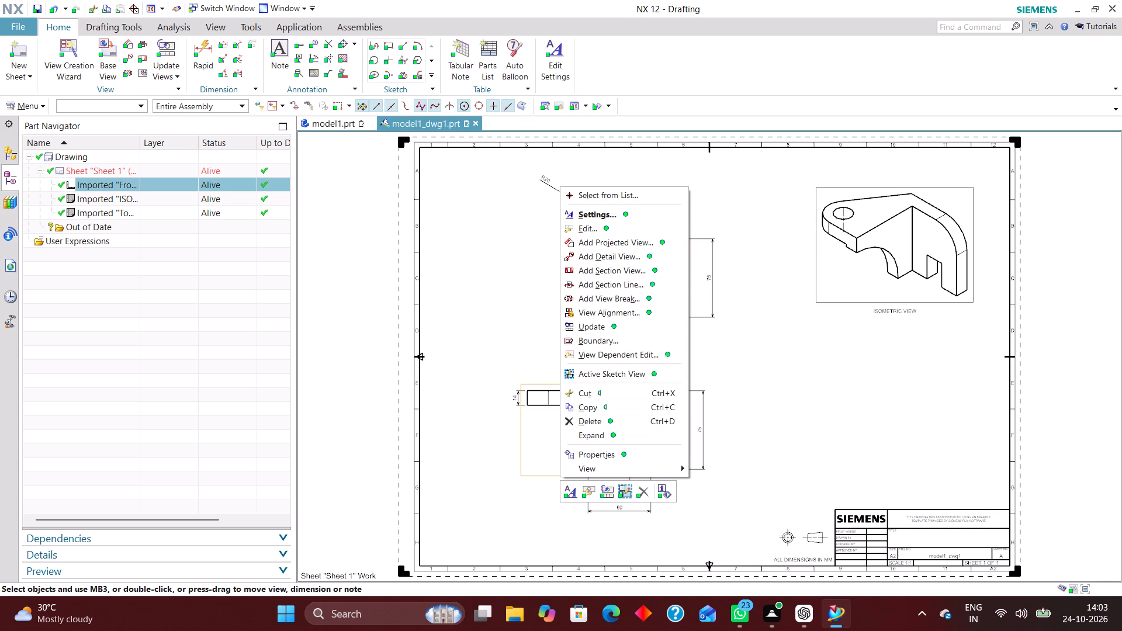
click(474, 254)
Rename the imported front view as FRONT VIEW.
click(144, 183)
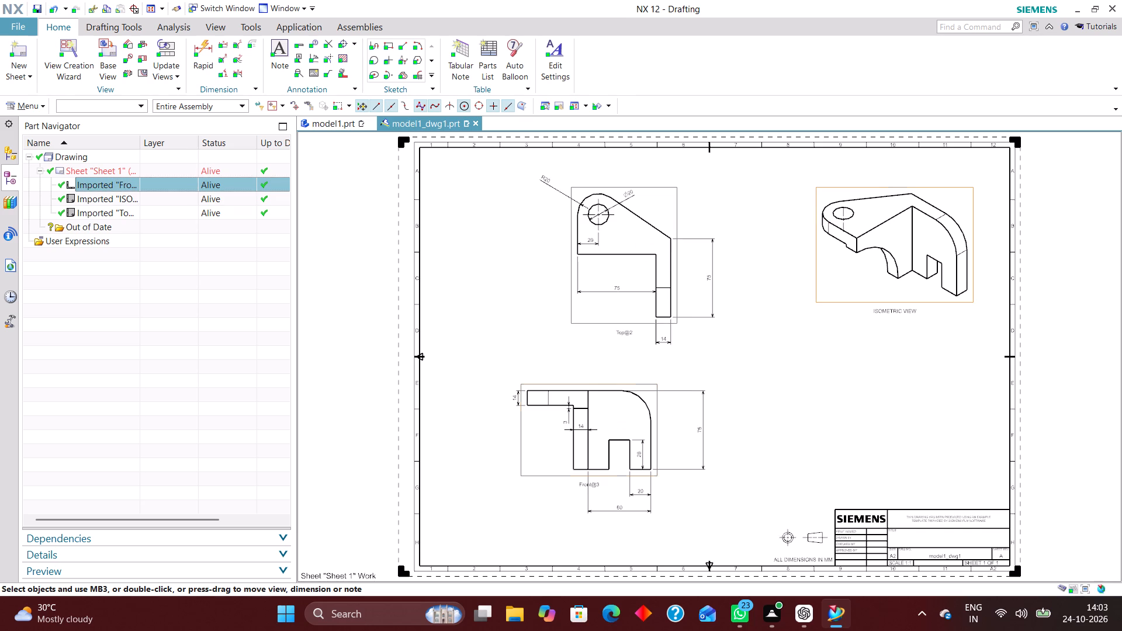
right_click(143, 183)
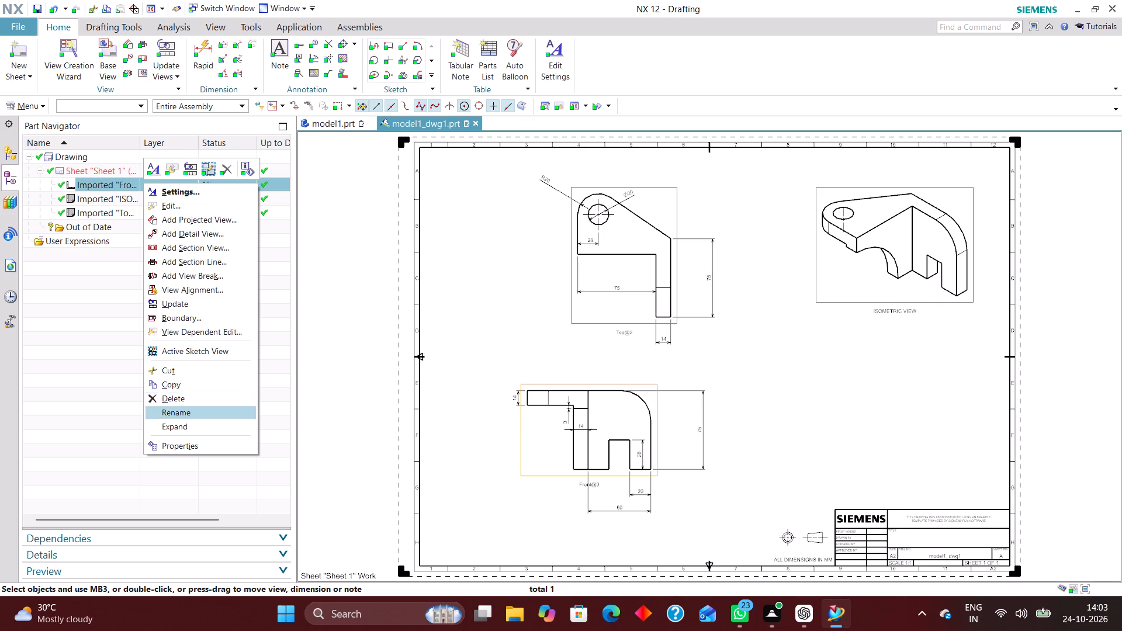
click(196, 411)
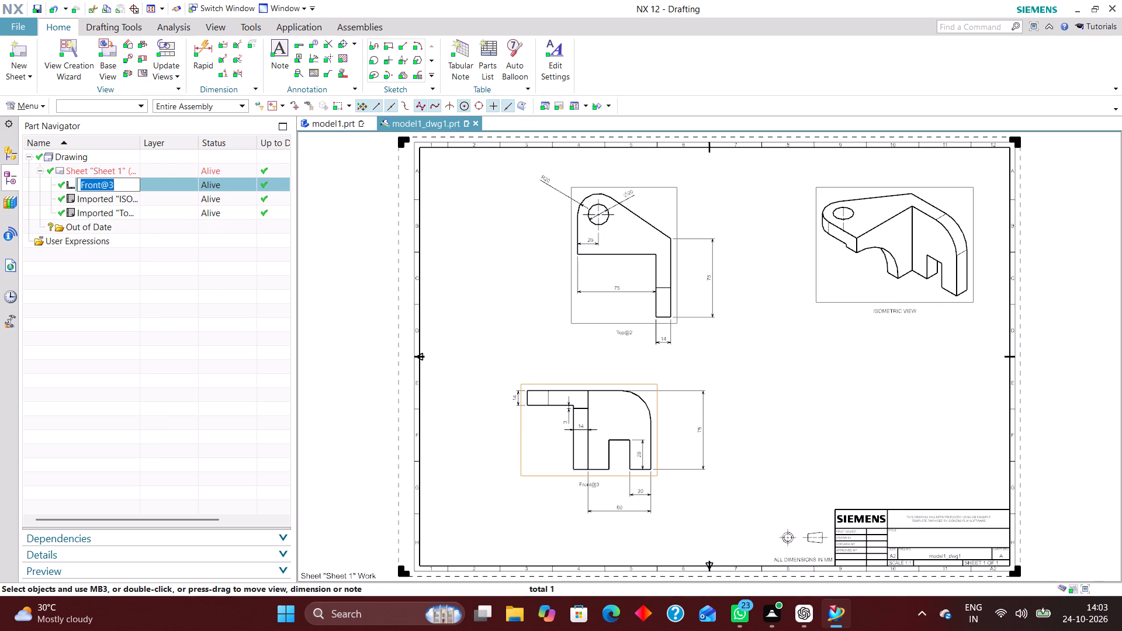
text(FRONT)
key(space)
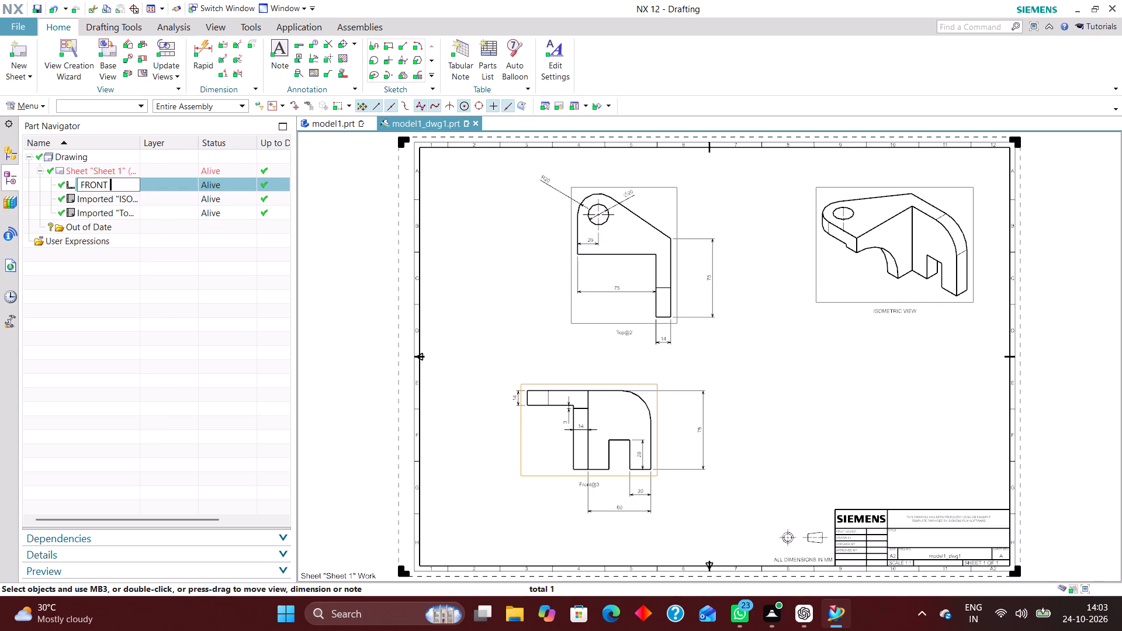
text(VIEW)
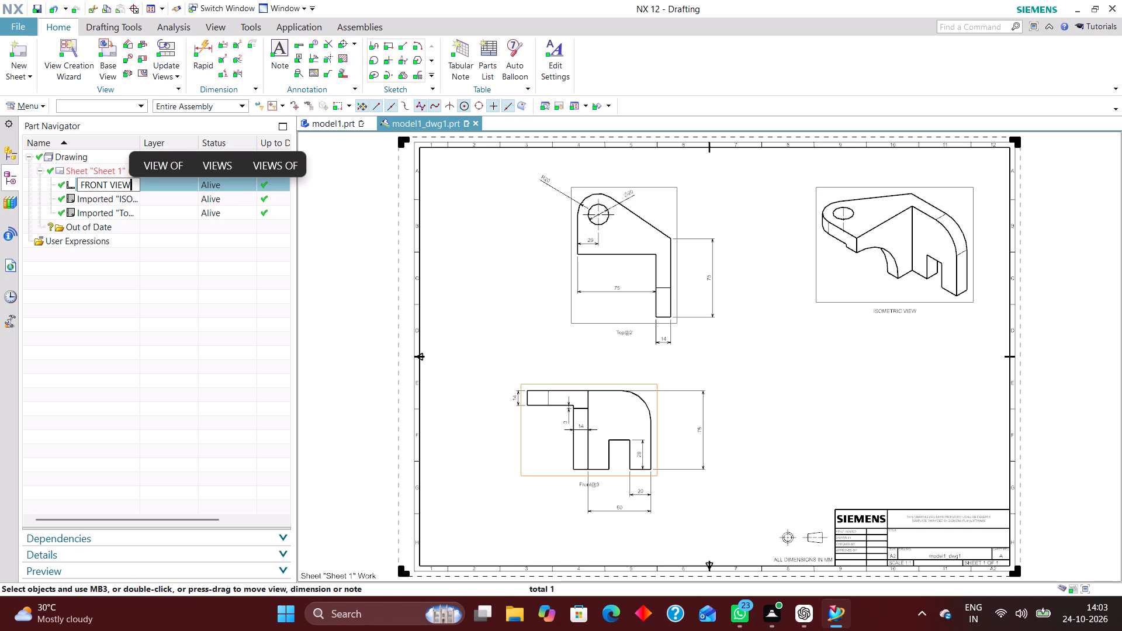
key(Return)
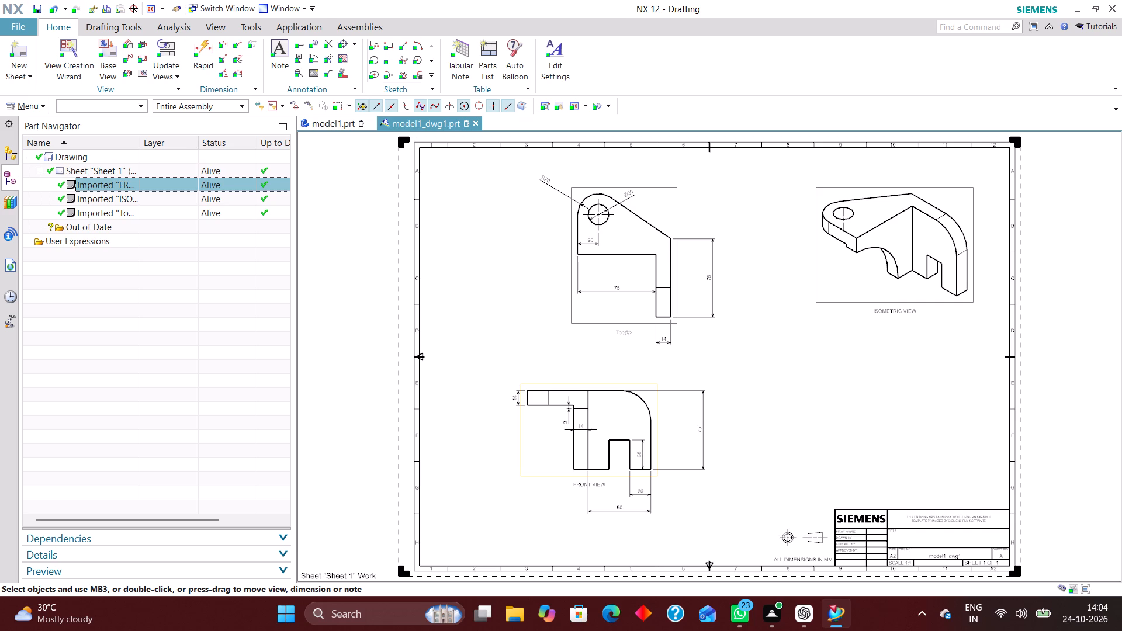
Rename the imported top view as TOP VIEW.
scroll(676, 434, up, 2)
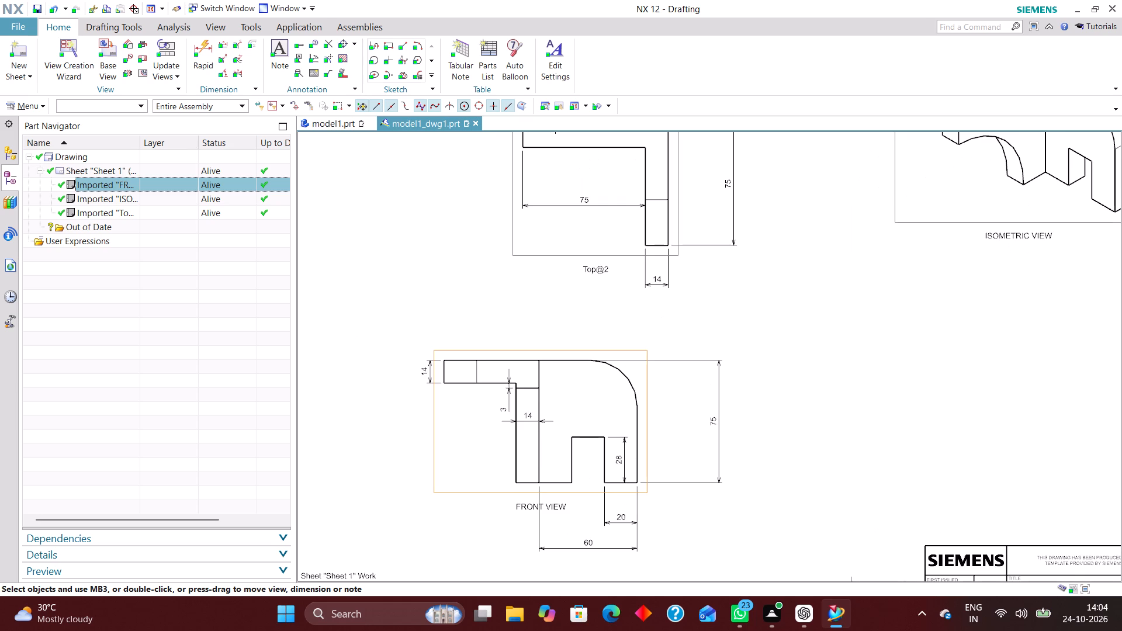
scroll(535, 500, down, 1)
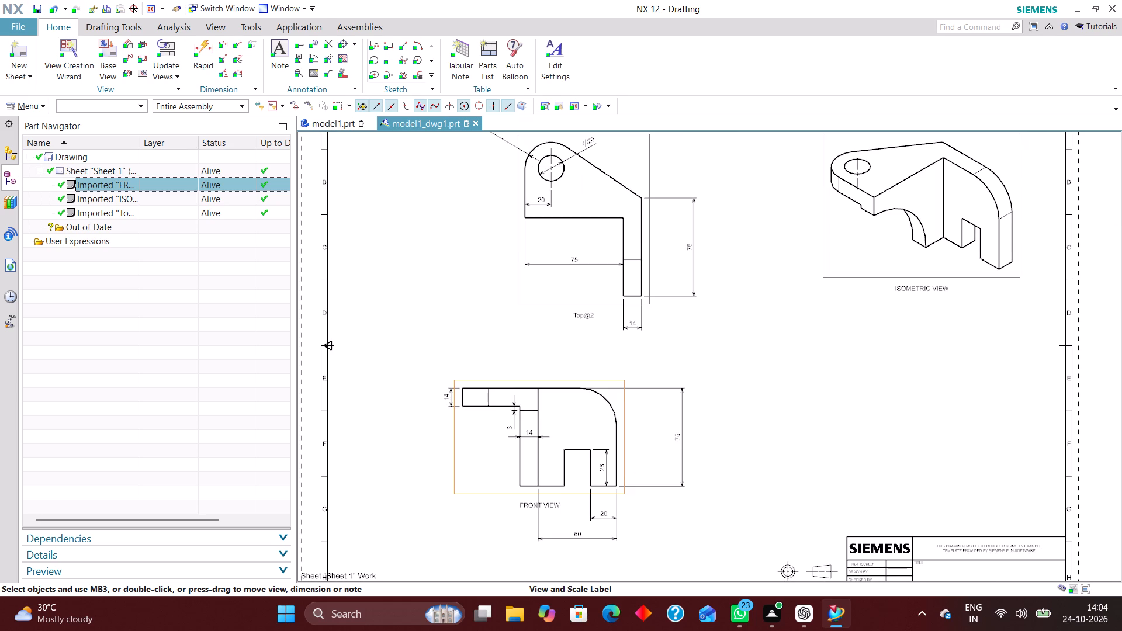
click(147, 213)
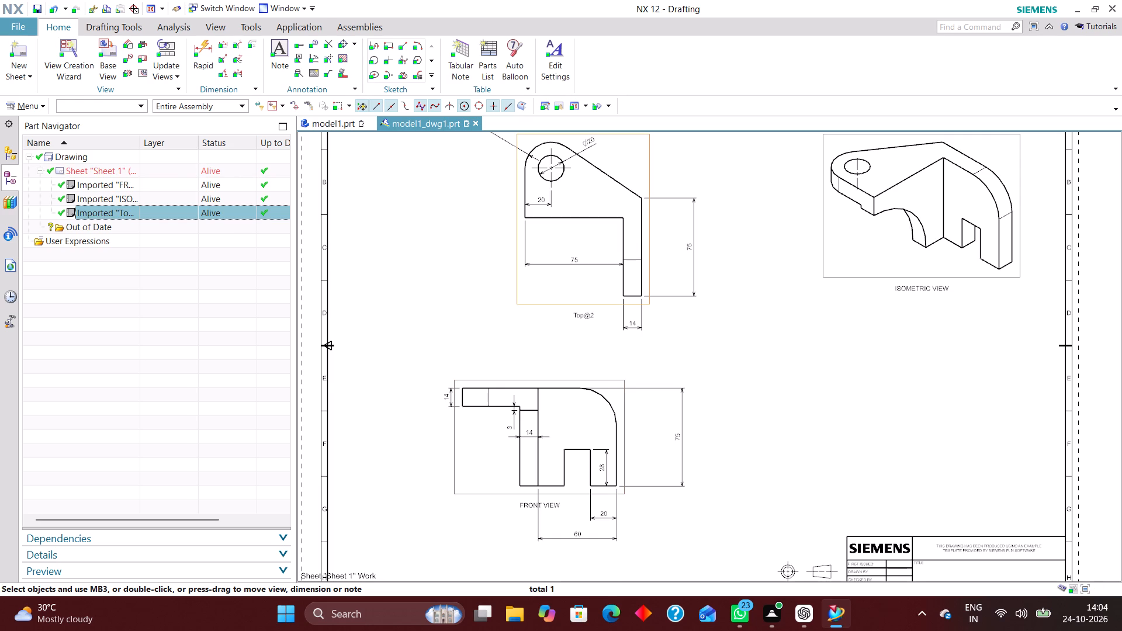
right_click(149, 210)
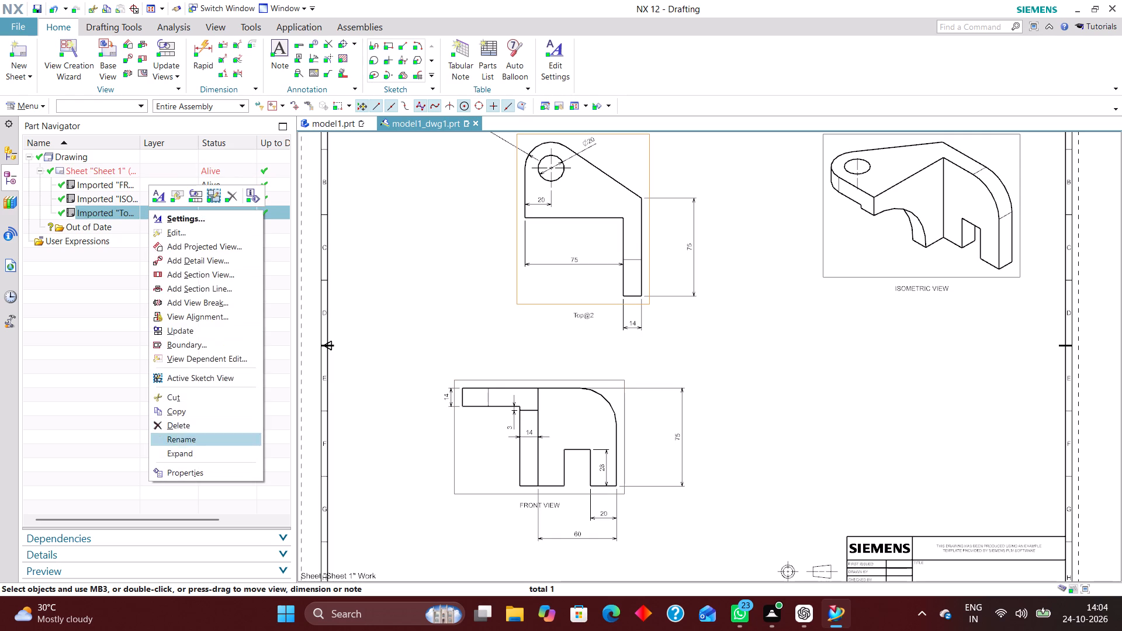
click(192, 435)
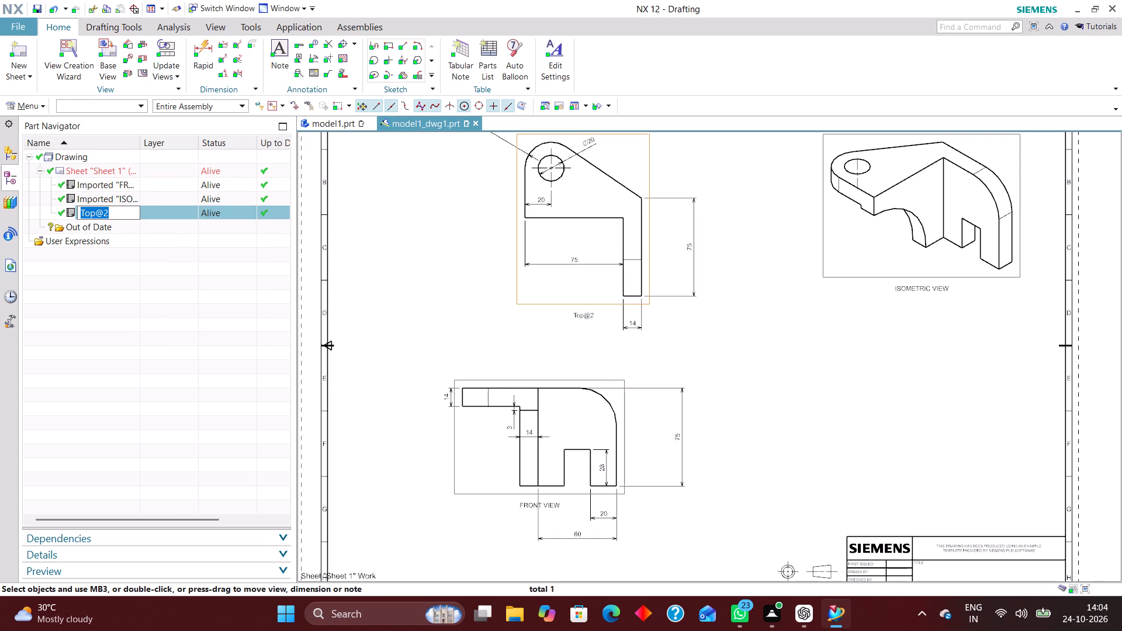
key(BackSpace)
text(TOP)
key(space)
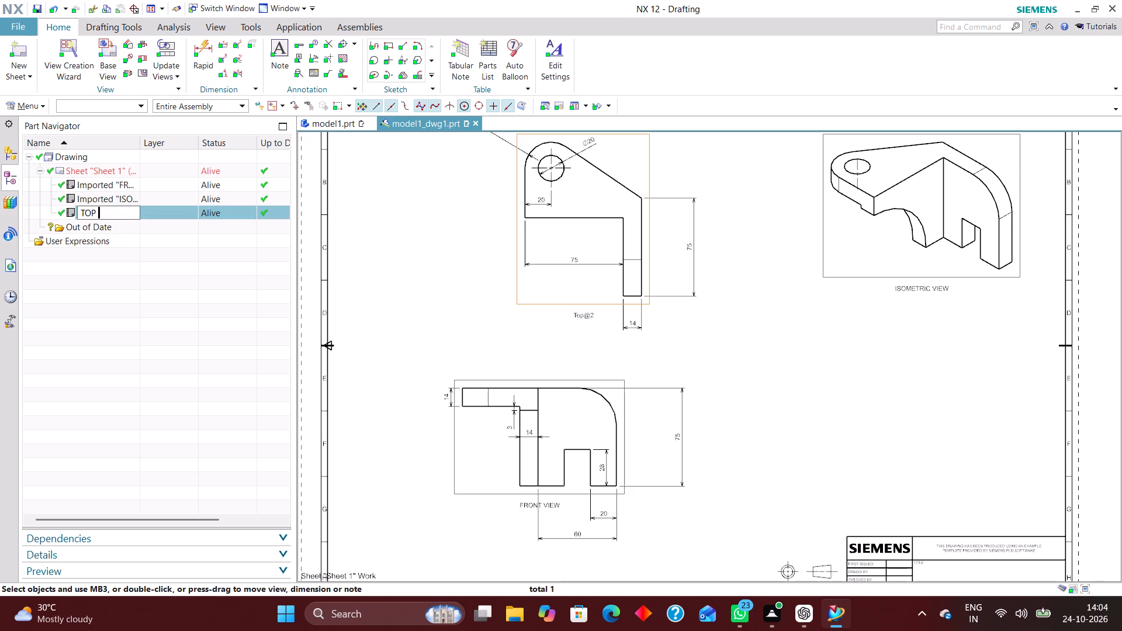
text(VIEW)
key(Return)
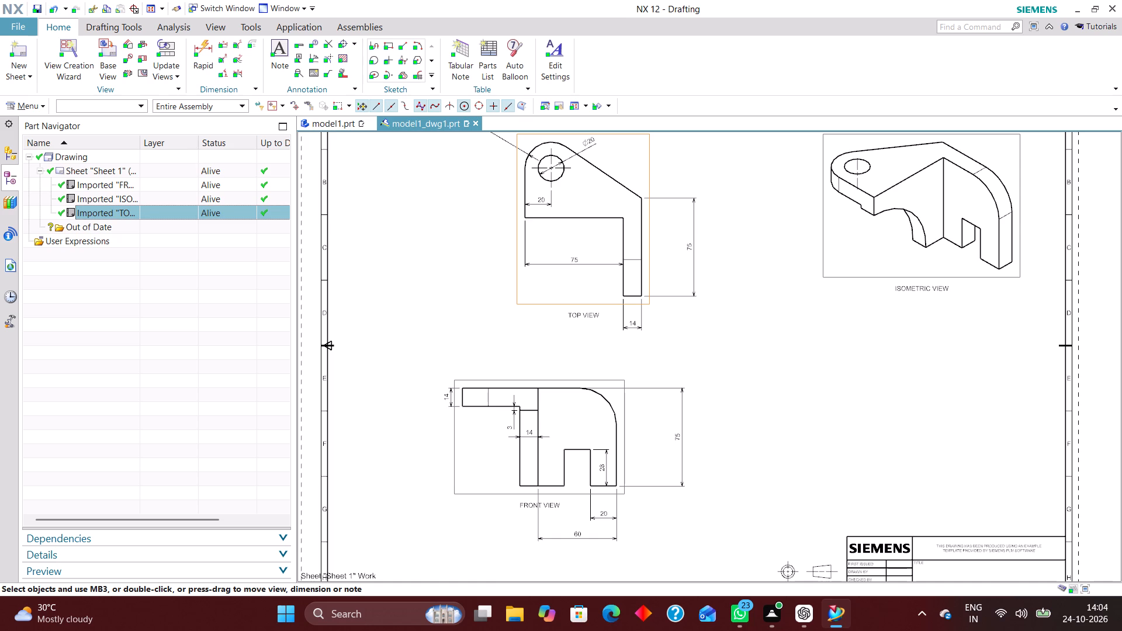
Review the view labels and dimensions of the three views across the sheet.
right_drag(745, 330, 633, 427)
scroll(849, 348, up, 1)
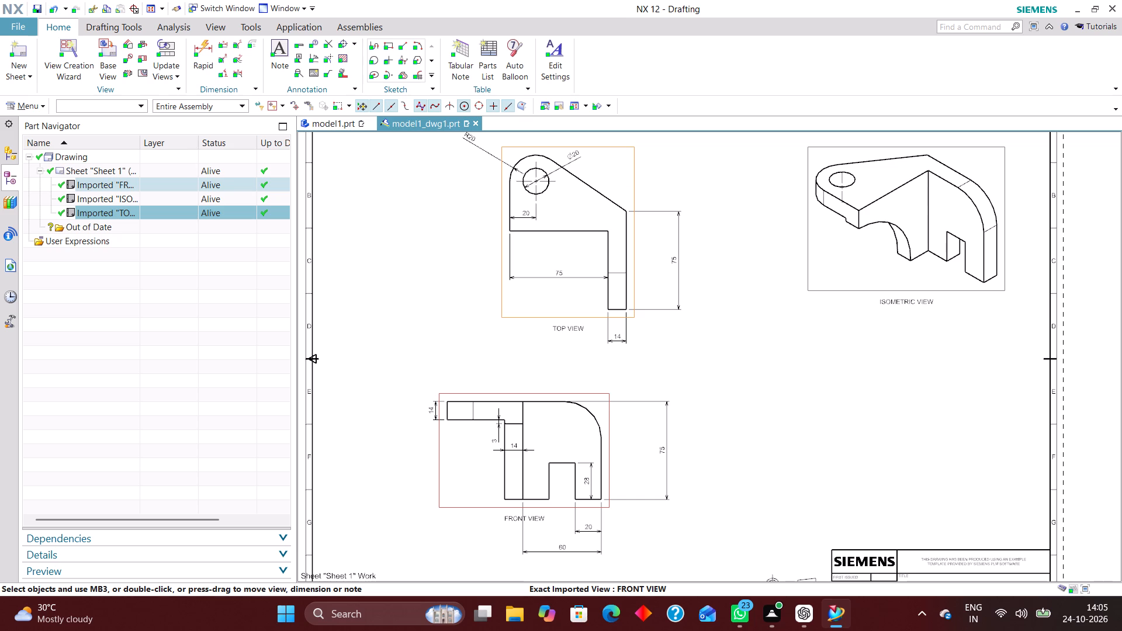
scroll(526, 393, down, 1)
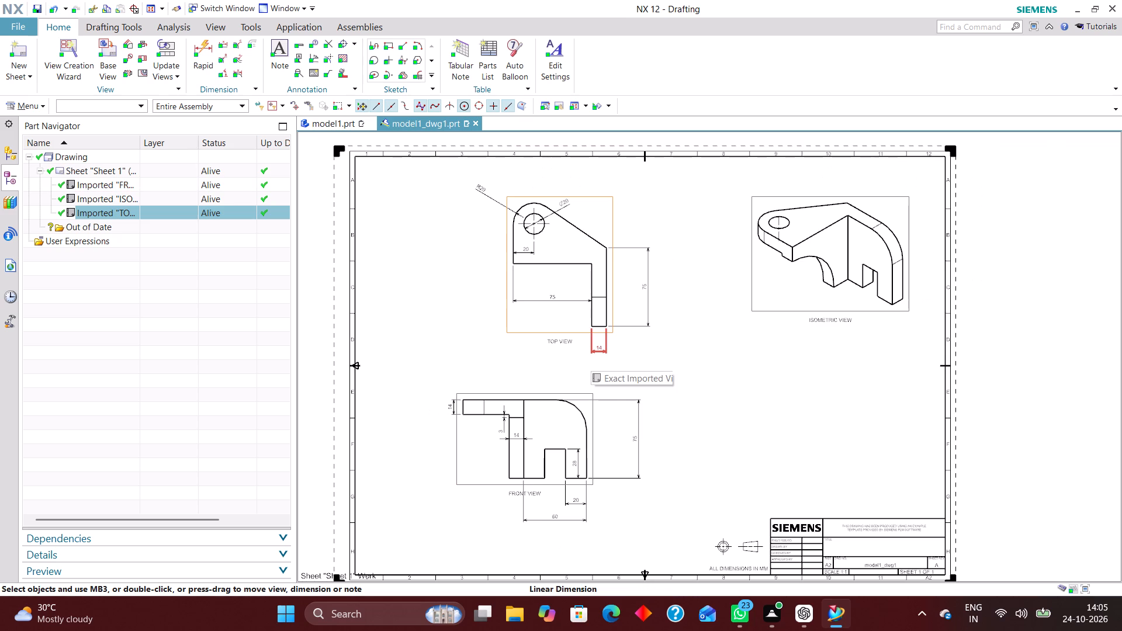
scroll(568, 320, up, 1)
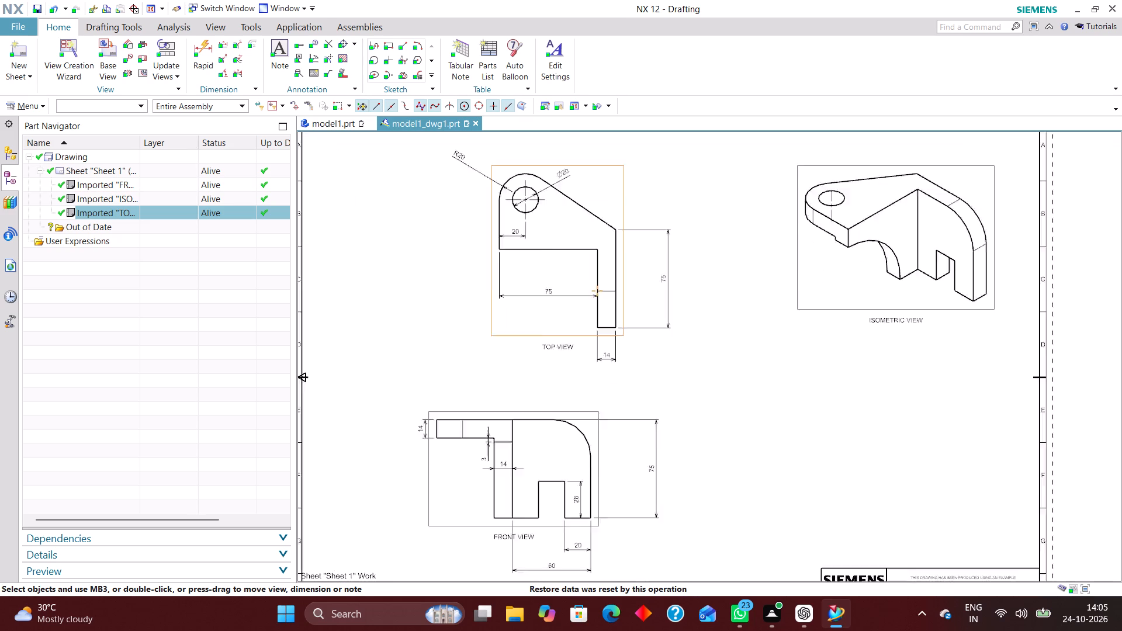
scroll(568, 320, up, 1)
right_drag(425, 282, 344, 351)
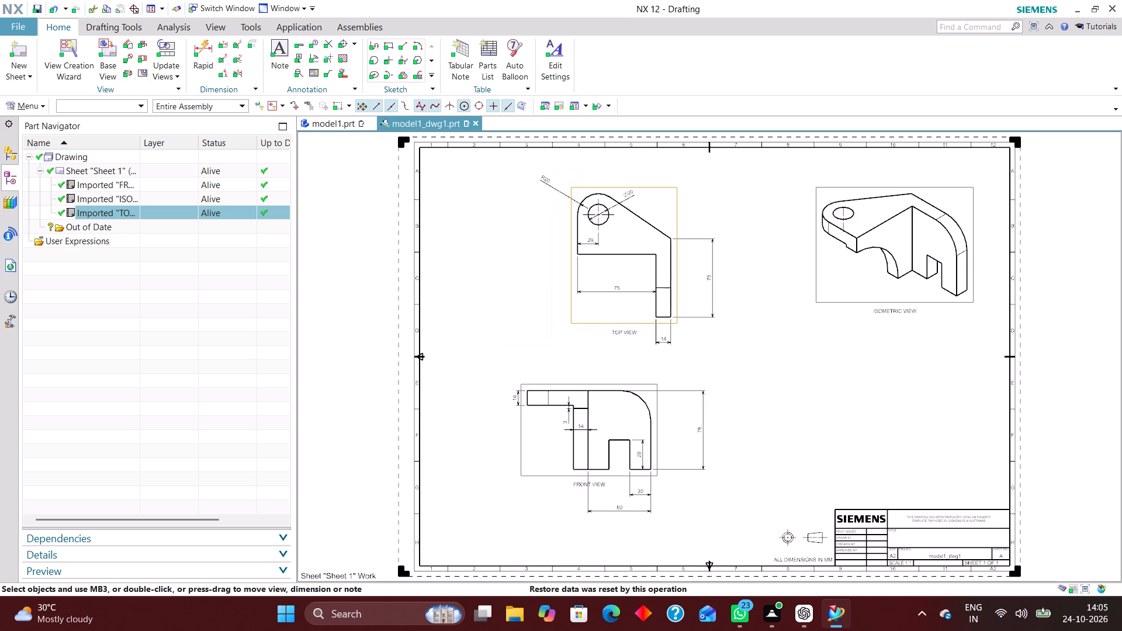
Set the arrows to Out on the front view's vertical 14 mm dimension for the thickness of the horizontal plate.
scroll(692, 360, up, 1)
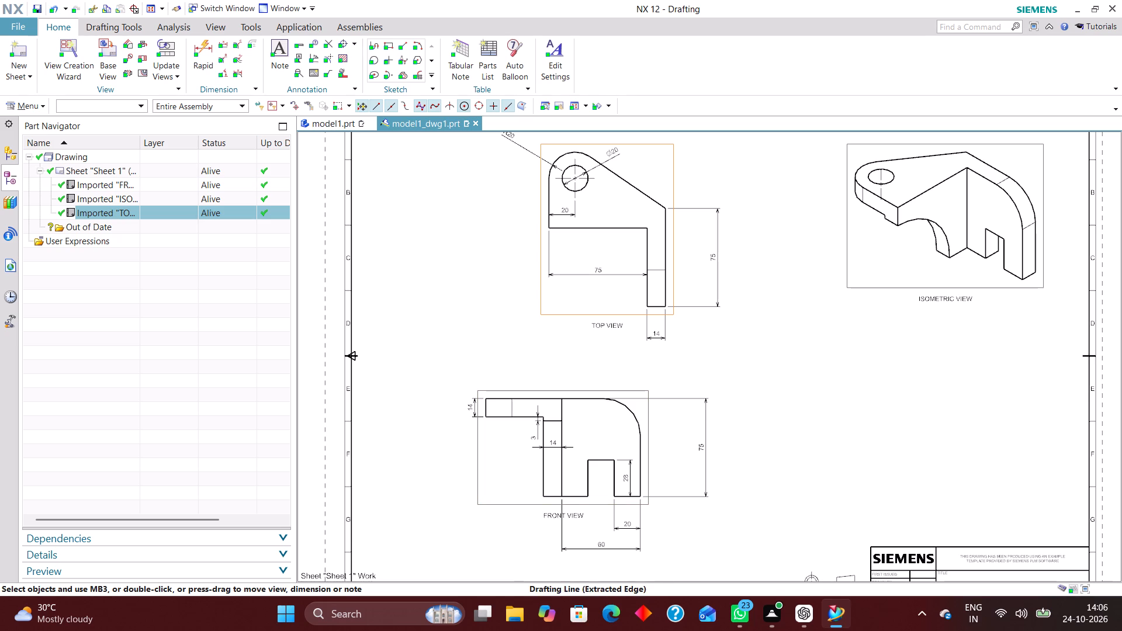
scroll(476, 421, up, 3)
double_click(459, 389)
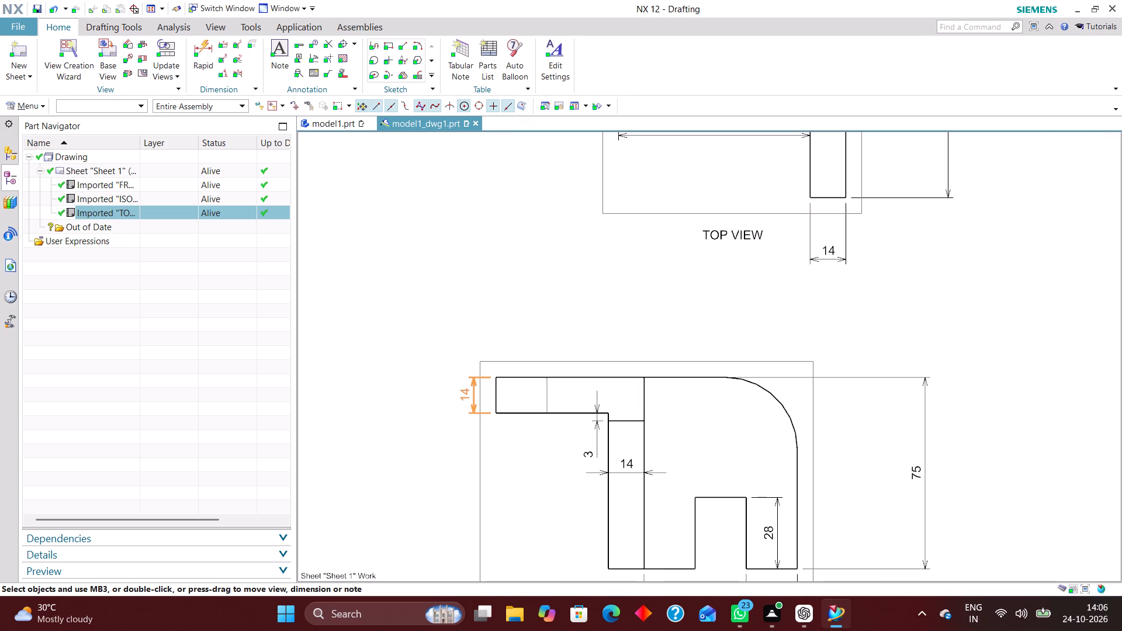
click(476, 374)
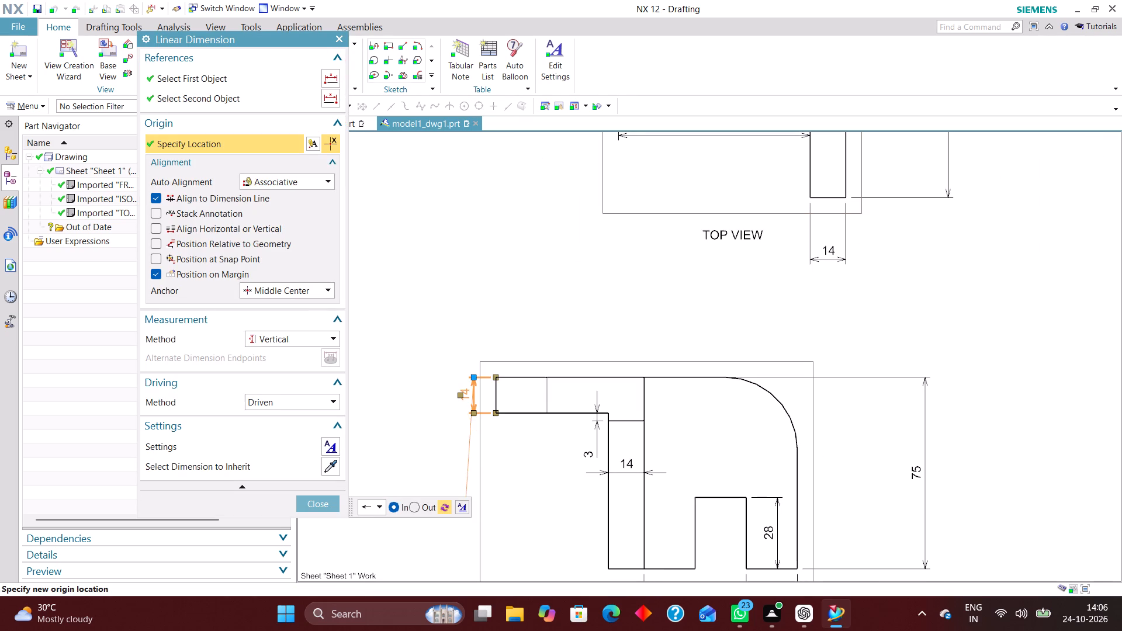
click(415, 506)
click(322, 507)
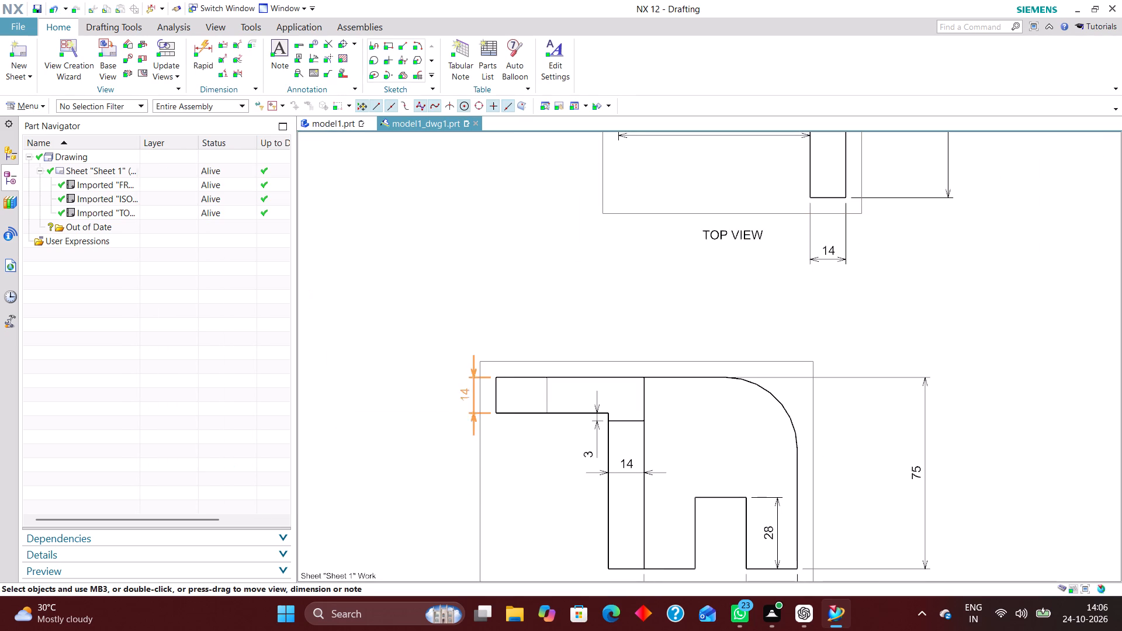
Review the dimensions and labels of the three views and the title block across the whole sheet.
scroll(403, 386, down, 2)
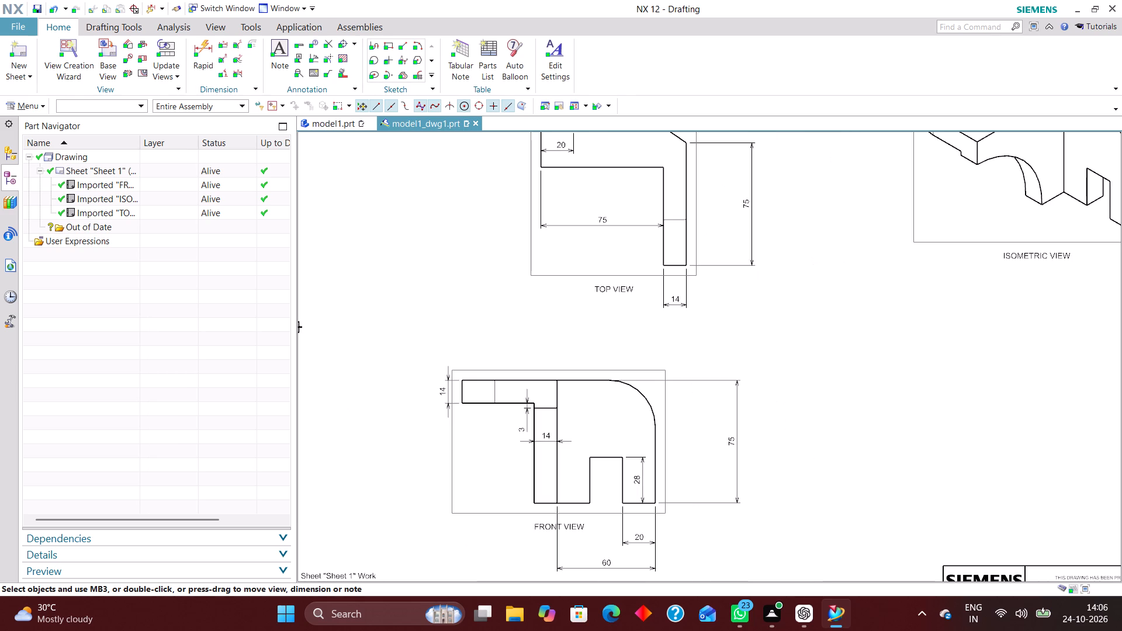
scroll(518, 396, down, 1)
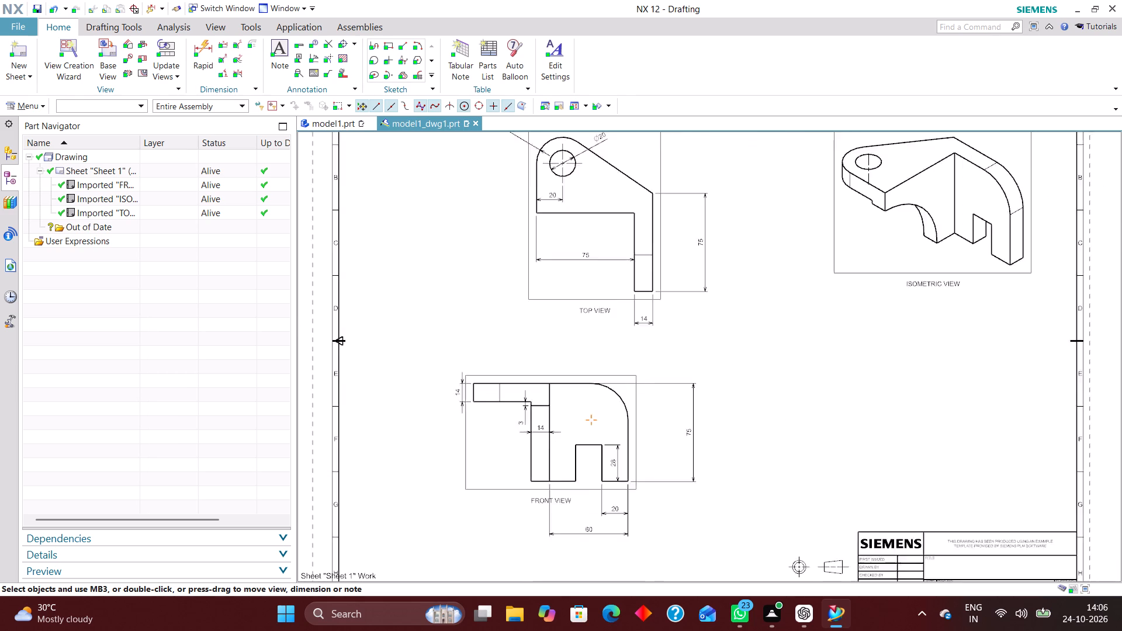
scroll(518, 396, down, 1)
right_drag(712, 334, 667, 408)
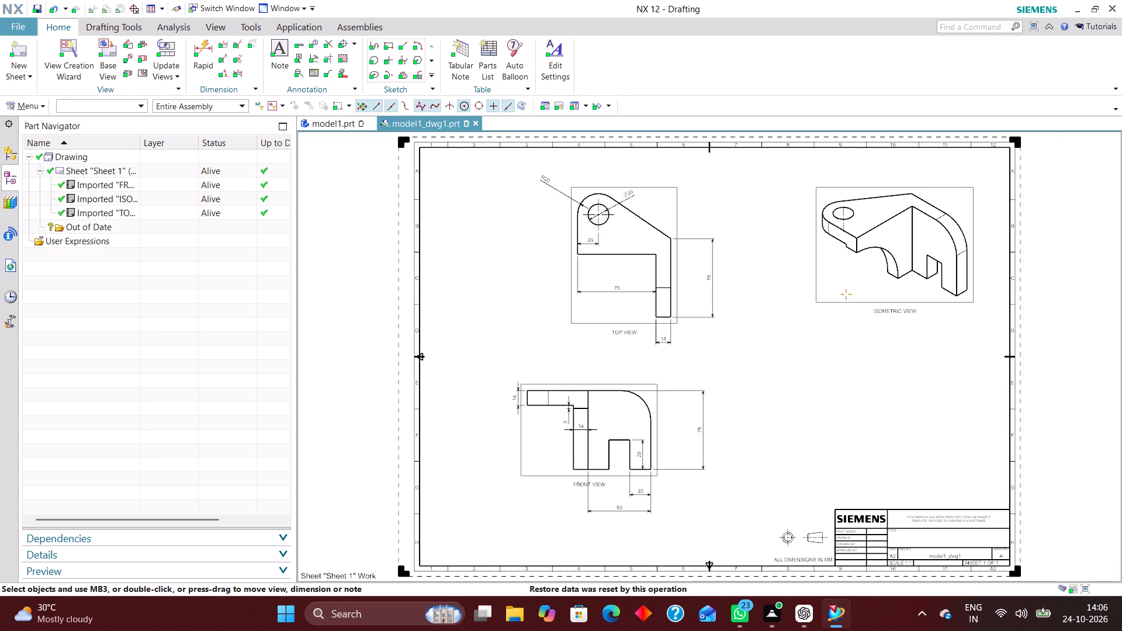
scroll(878, 278, up, 1)
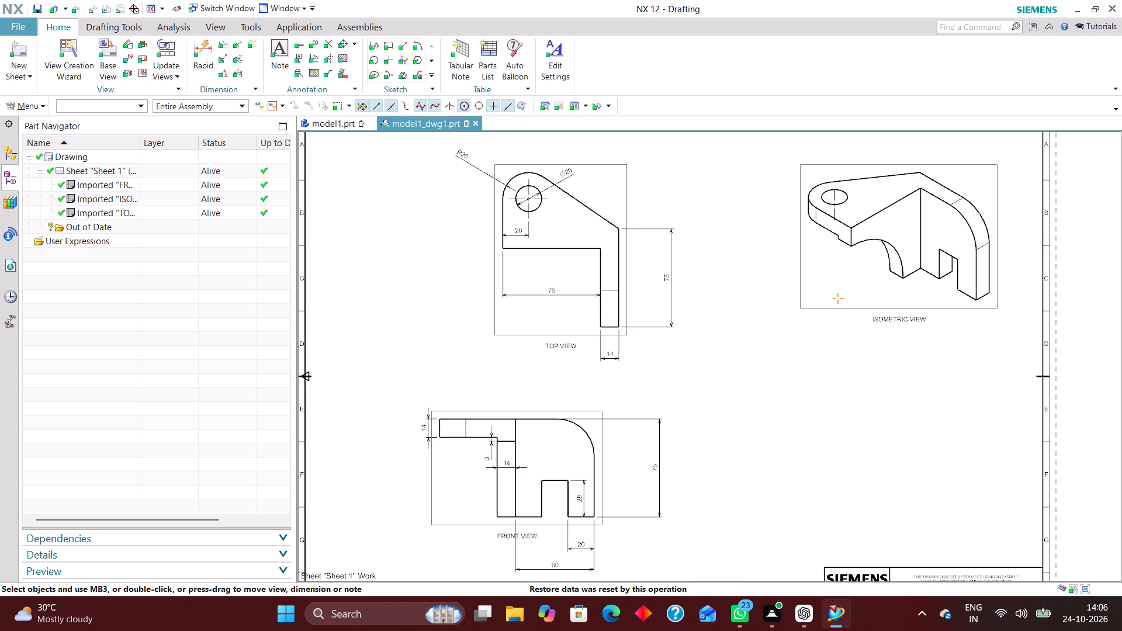
scroll(653, 319, down, 2)
scroll(725, 429, up, 2)
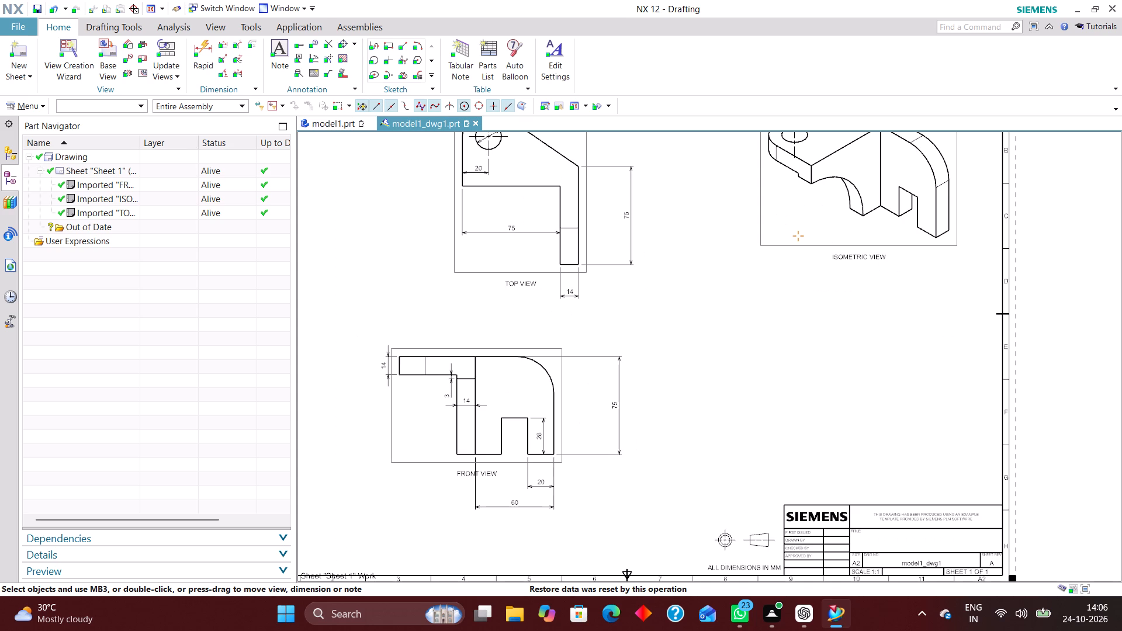
key(ctrl+j)
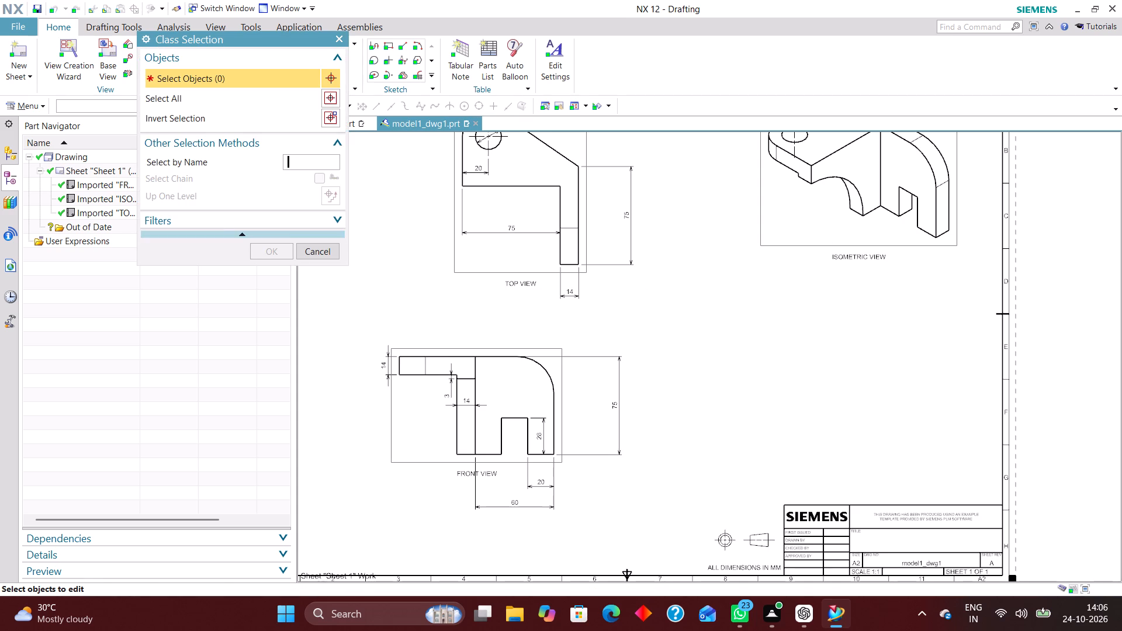
click(324, 249)
Populate the title block with issue date 24-10-2026, the drafter's name, XXX for Checked and Approved, MATERIAL in Label10, and IRON in Label11.
key(ctrl+l)
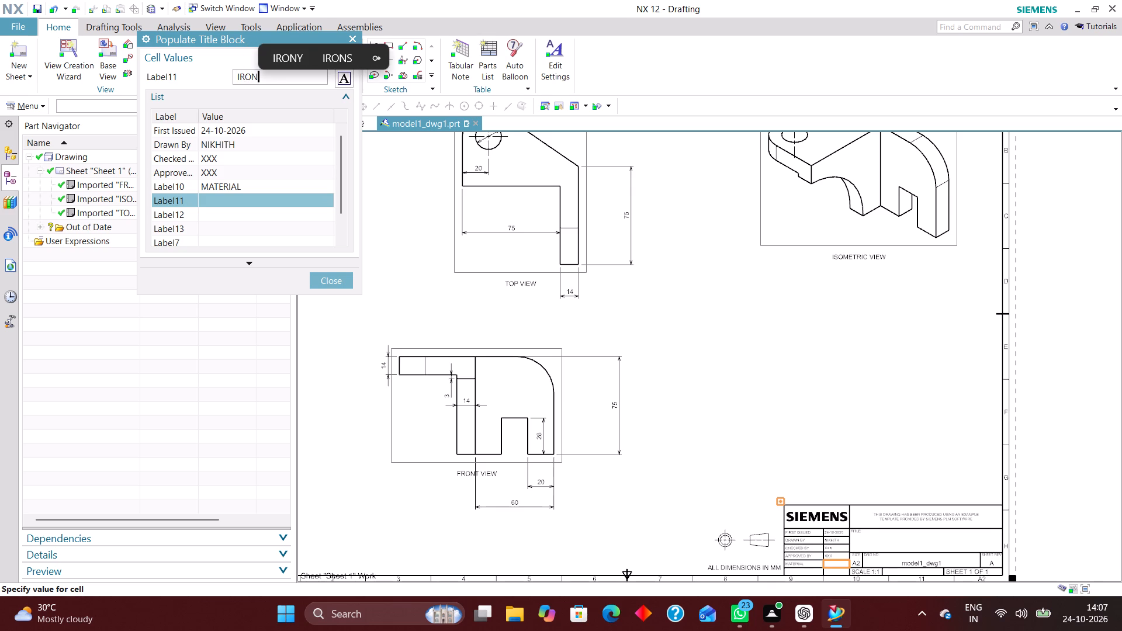
key(shift+underscore)
text(CARB)
key(o)
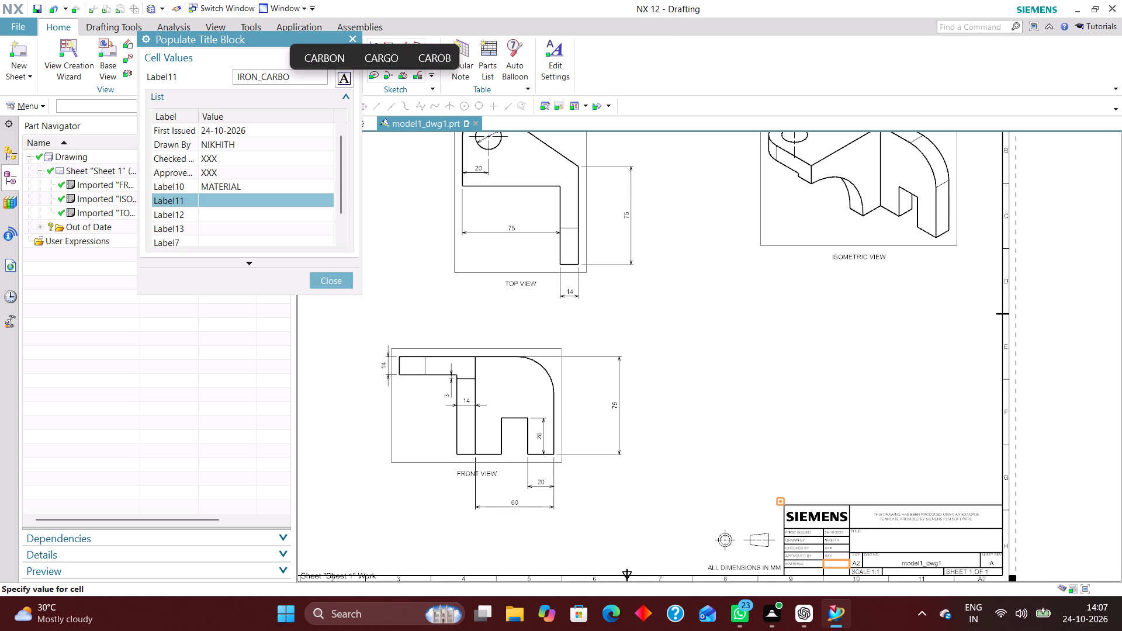
key(BackSpace)
key(BackSpace)
key(BackSpace)
key(BackSpace)
key(BackSpace)
key(BackSpace)
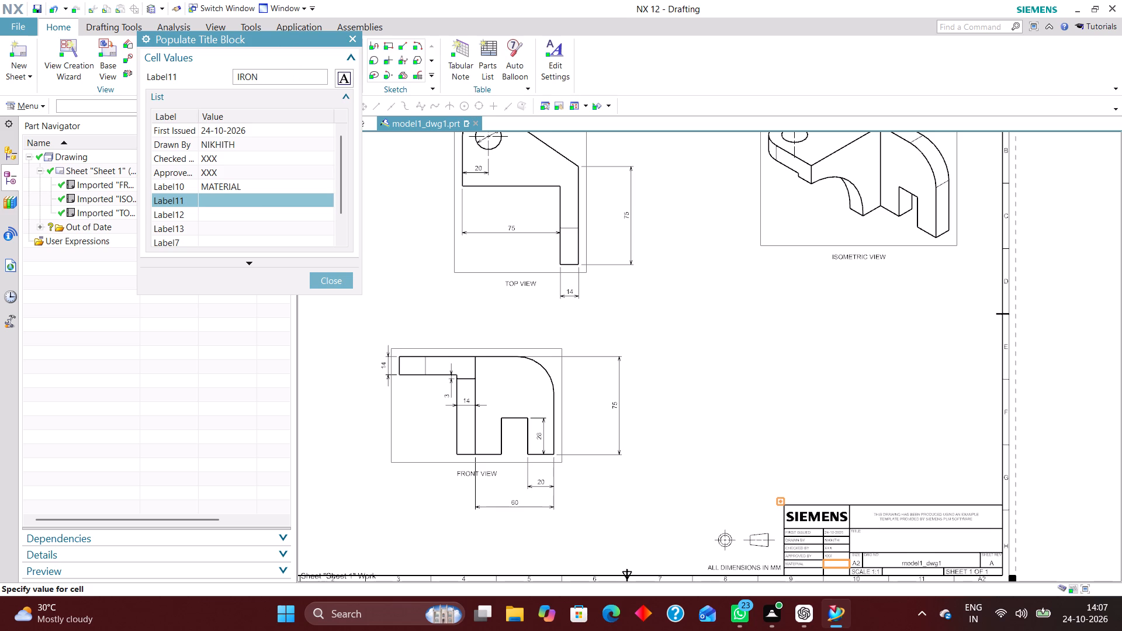
key(Return)
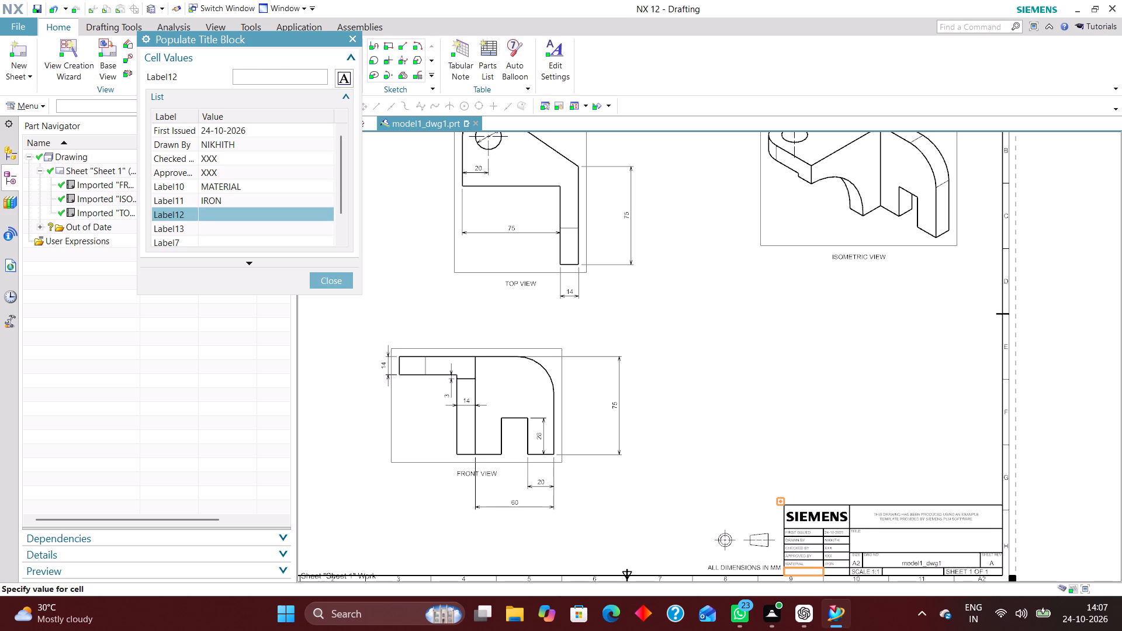
Set the title block cells Label12 and Label13 to XXX.
text(XX)
key(x)
key(Return)
text(XXX)
key(Return)
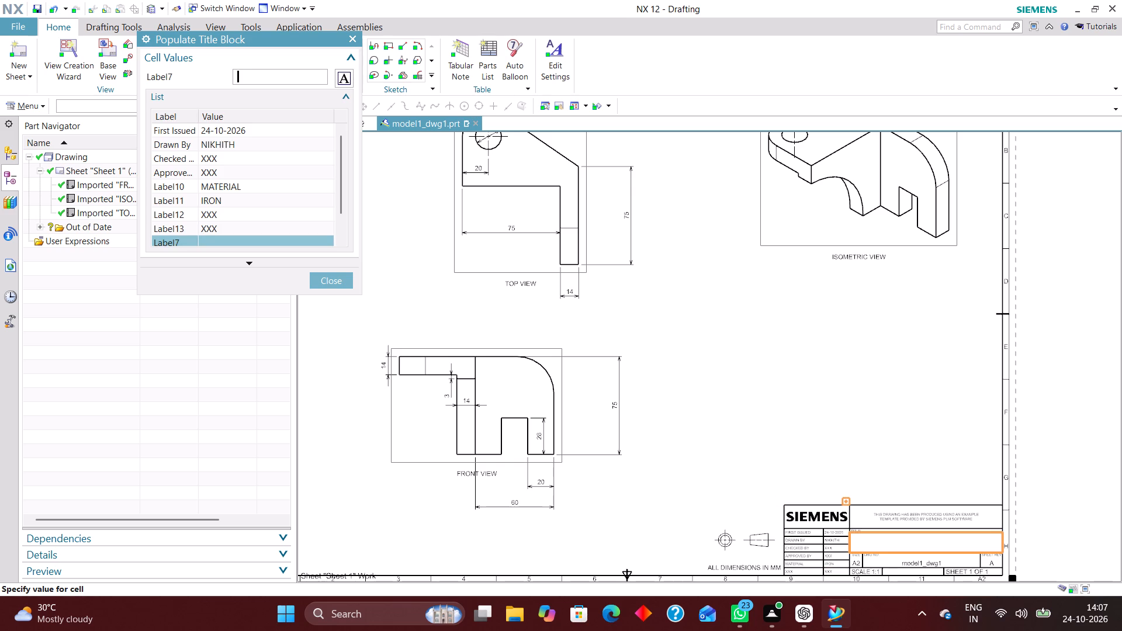
Switch to ChatGPT and copy the component name Curved Mounting Bracket from the conversation.
click(811, 615)
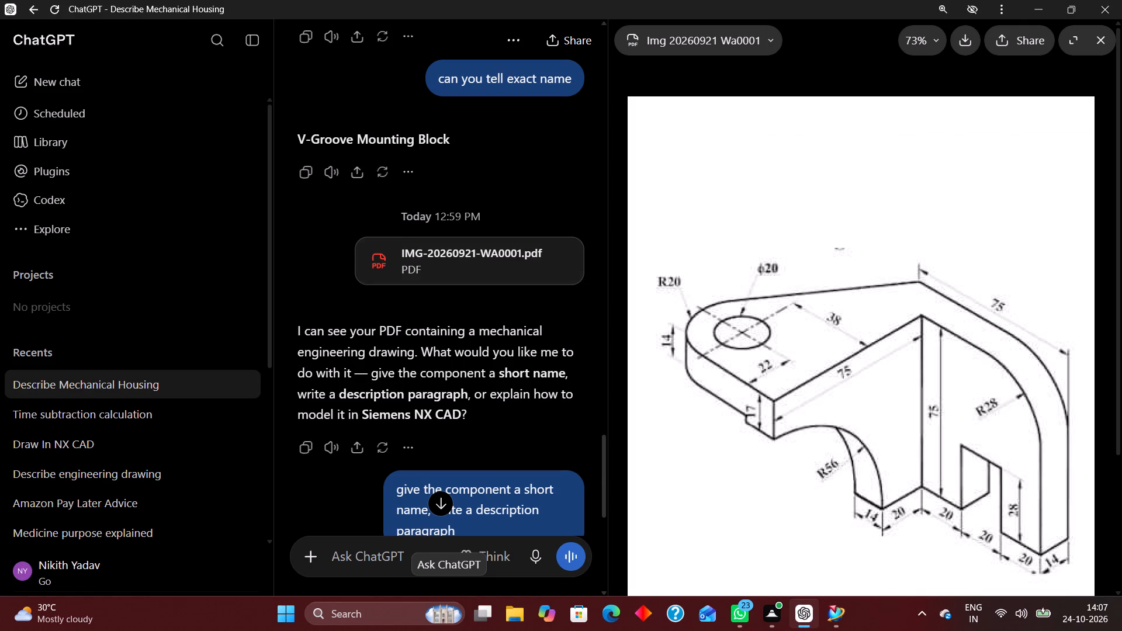
scroll(412, 345, down, 4)
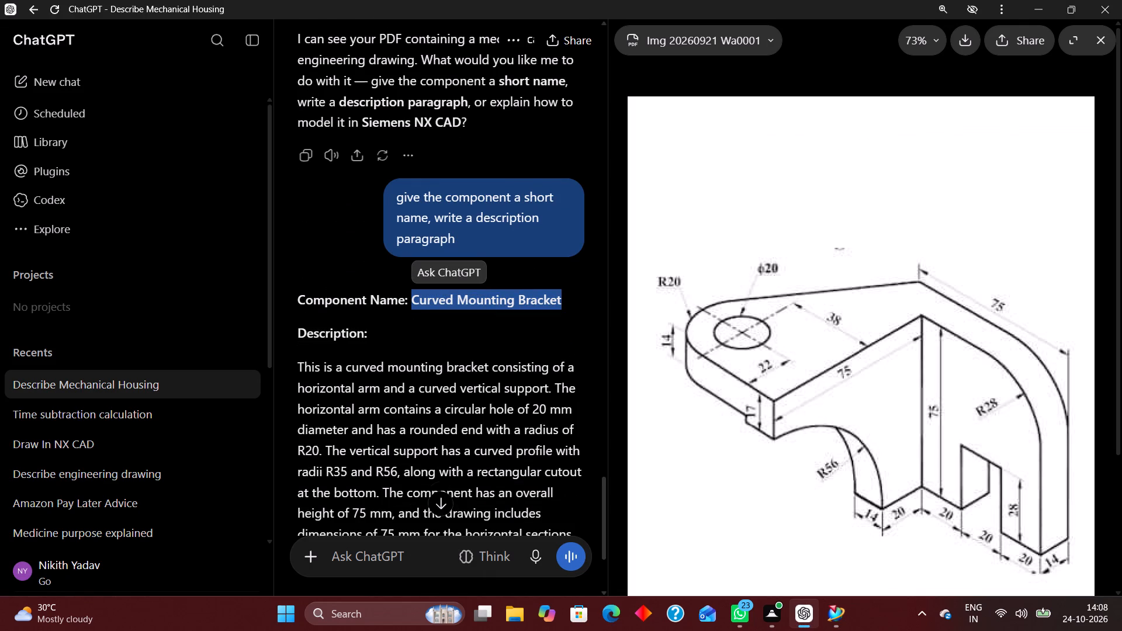
key(ctrl+c)
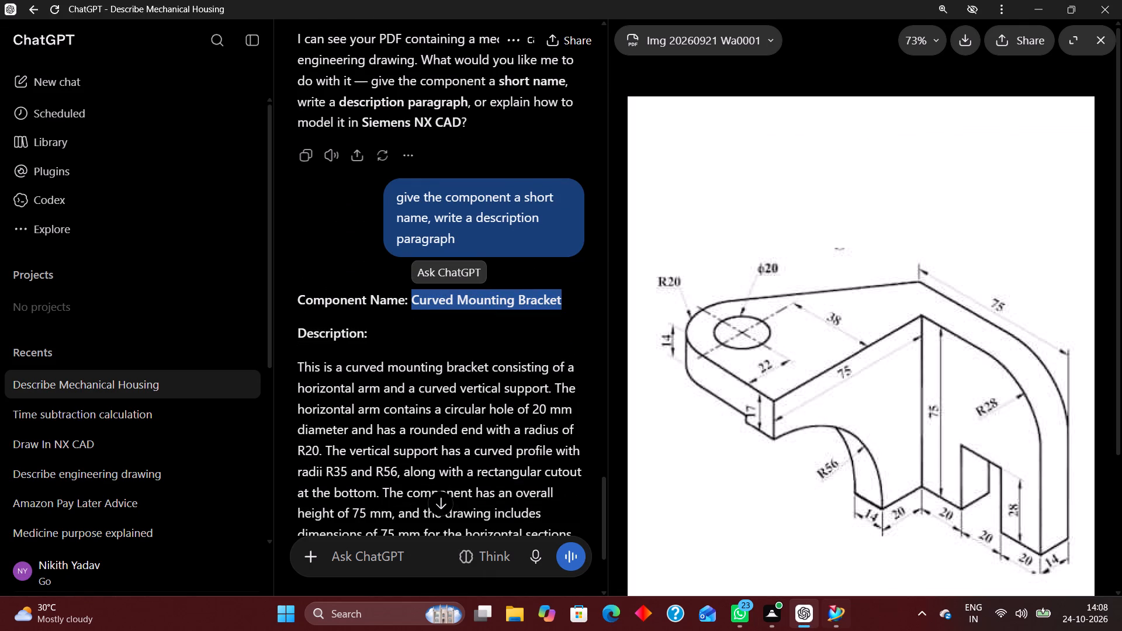
Back in NX, paste the copied component name into title cell Label7 and rewrite its last word as BRACKET.
click(833, 620)
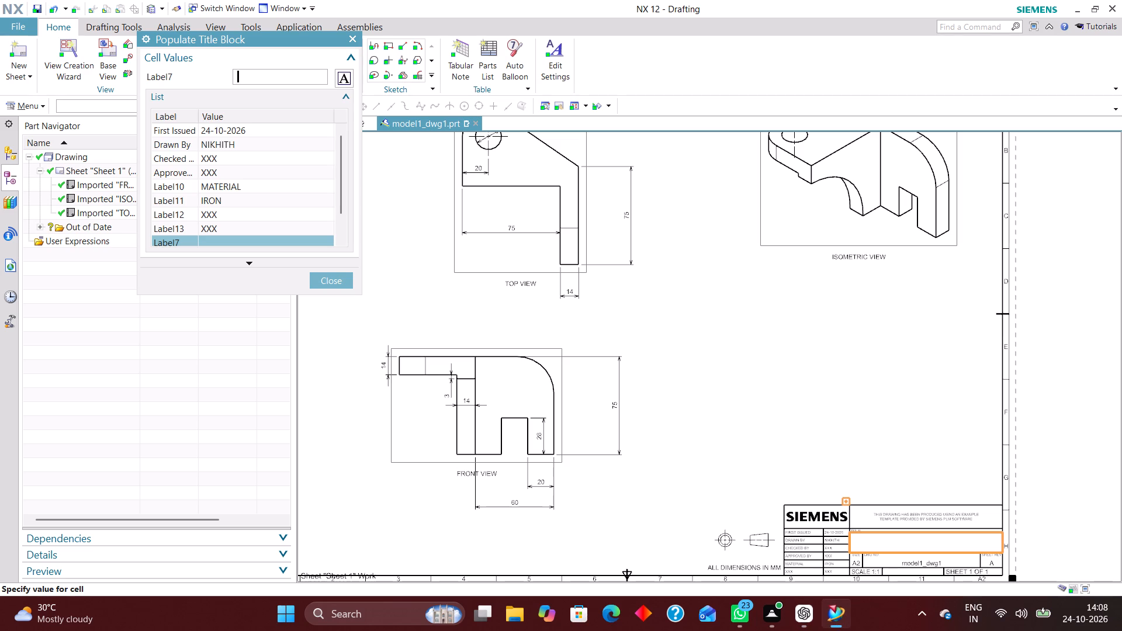
click(257, 79)
key(ctrl+v)
key(BackSpace)
key(BackSpace)
key(BackSpace)
key(BackSpace)
key(BackSpace)
key(BackSpace)
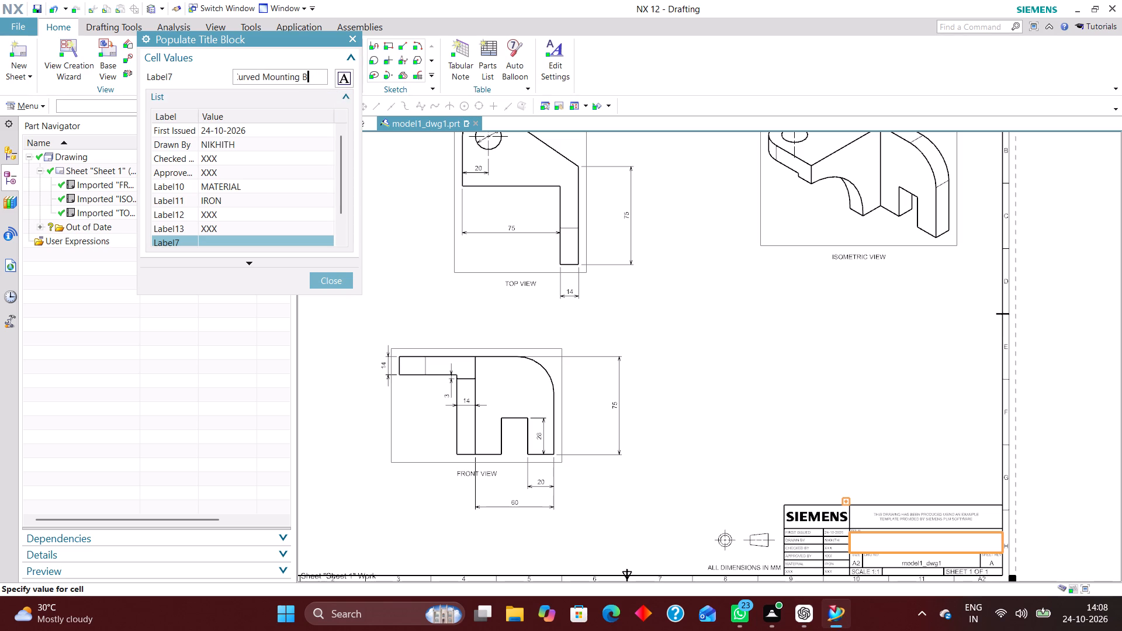
key(r)
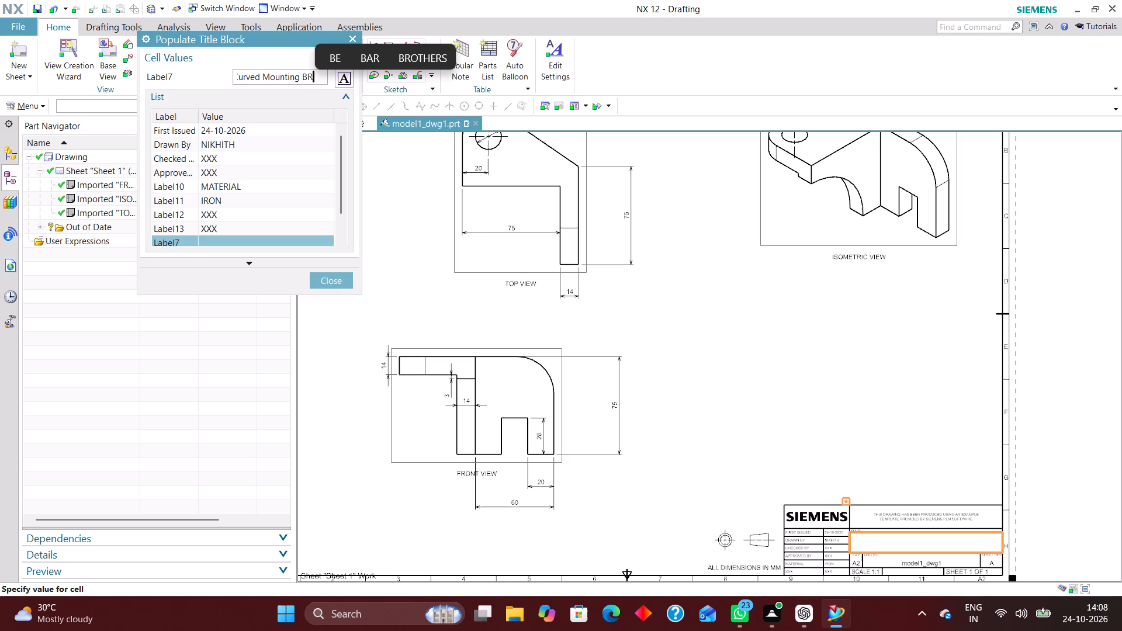
key(a)
text(CKET)
Rewrite the middle word of the Label7 title in capitals as MOUNTING.
key(Left)
key(Left)
key(Left)
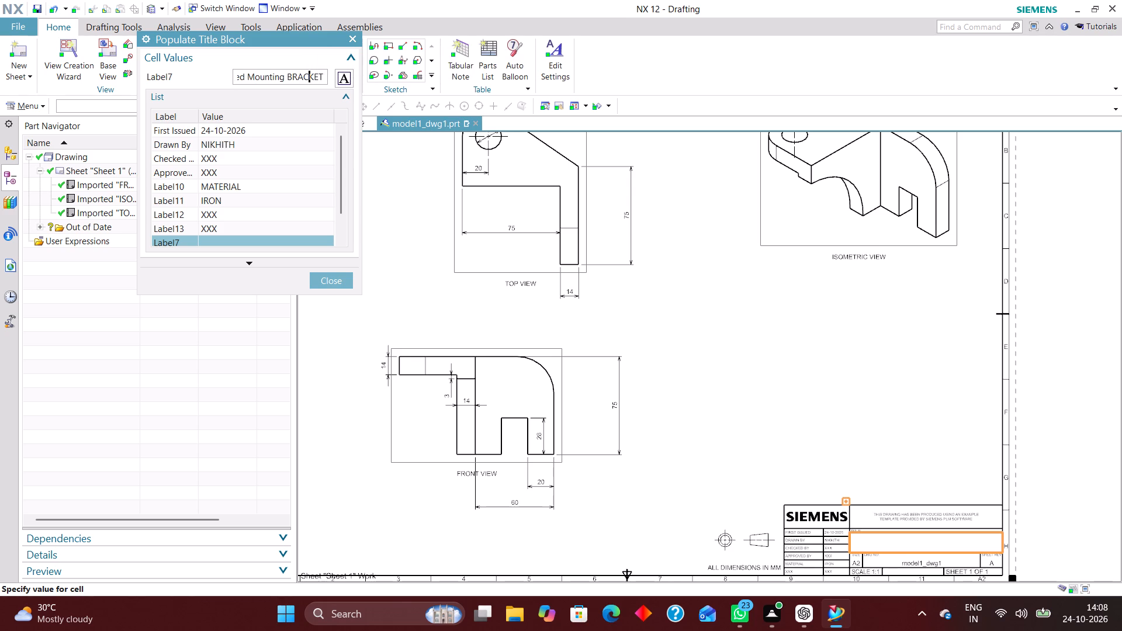
key(Left)
key(Left)
key(Left)
key(Left)
key(Left)
key(BackSpace)
key(BackSpace)
key(BackSpace)
key(BackSpace)
key(BackSpace)
key(BackSpace)
key(BackSpace)
text(OUNTI)
text(NG)
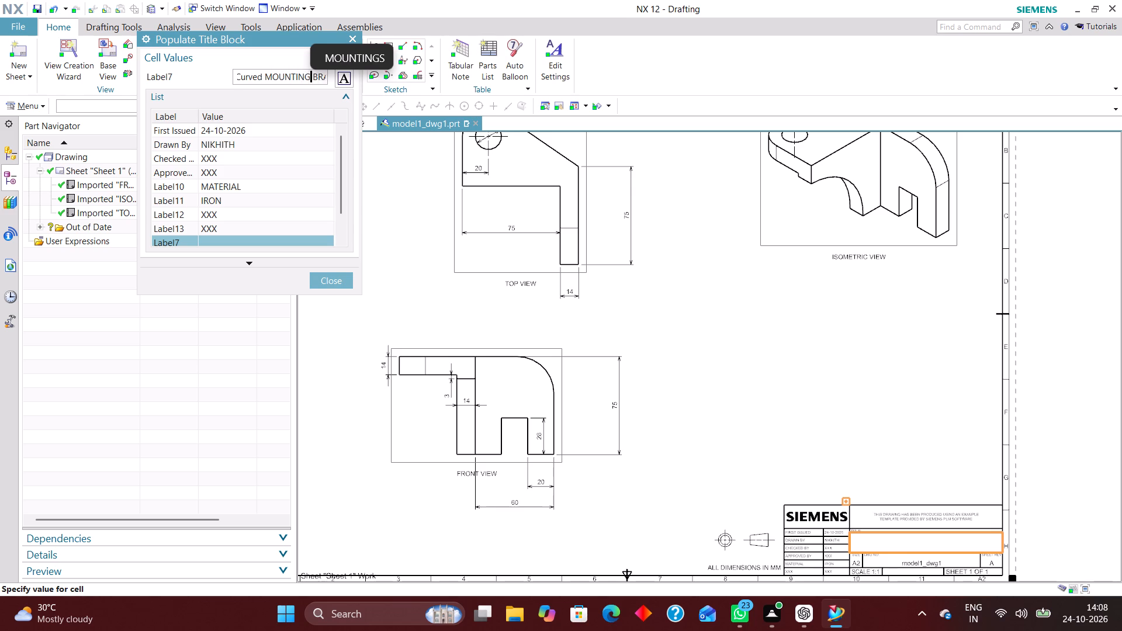
key(space)
Rewrite the first word of the Label7 title as CURVED and enter CURVED MOUNTING BRACKET in the title block.
key(Left)
key(Left)
key(Left)
key(Left)
key(Left)
key(Left)
key(Left)
key(Left)
key(Left)
key(Left)
key(Left)
key(Left)
key(Left)
key(Left)
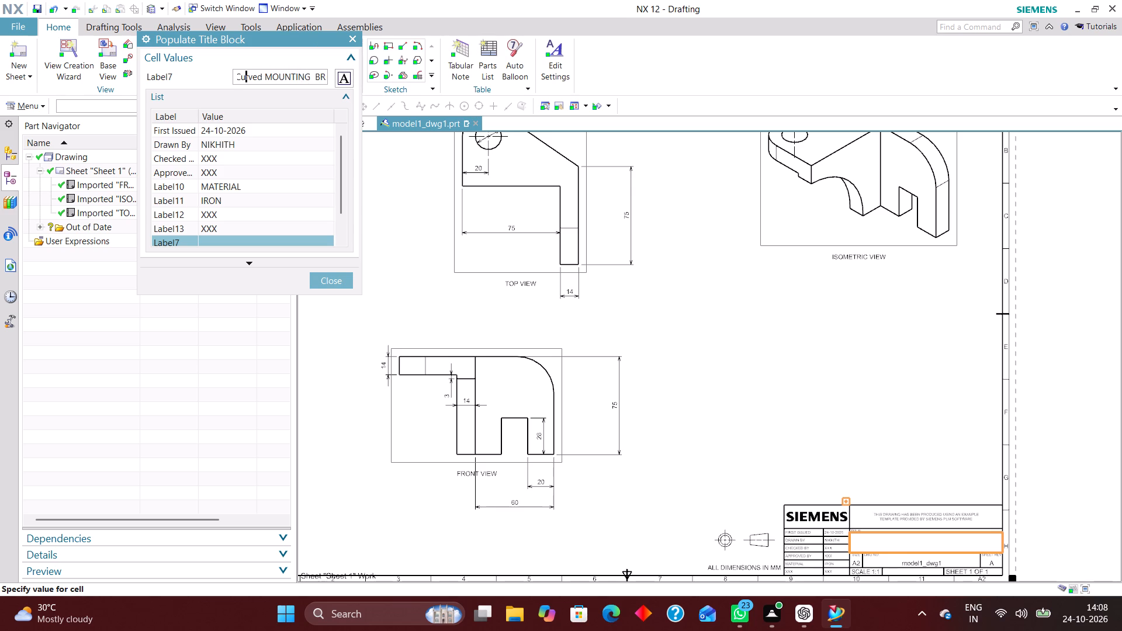
key(Right)
key(Right)
key(Right)
key(Right)
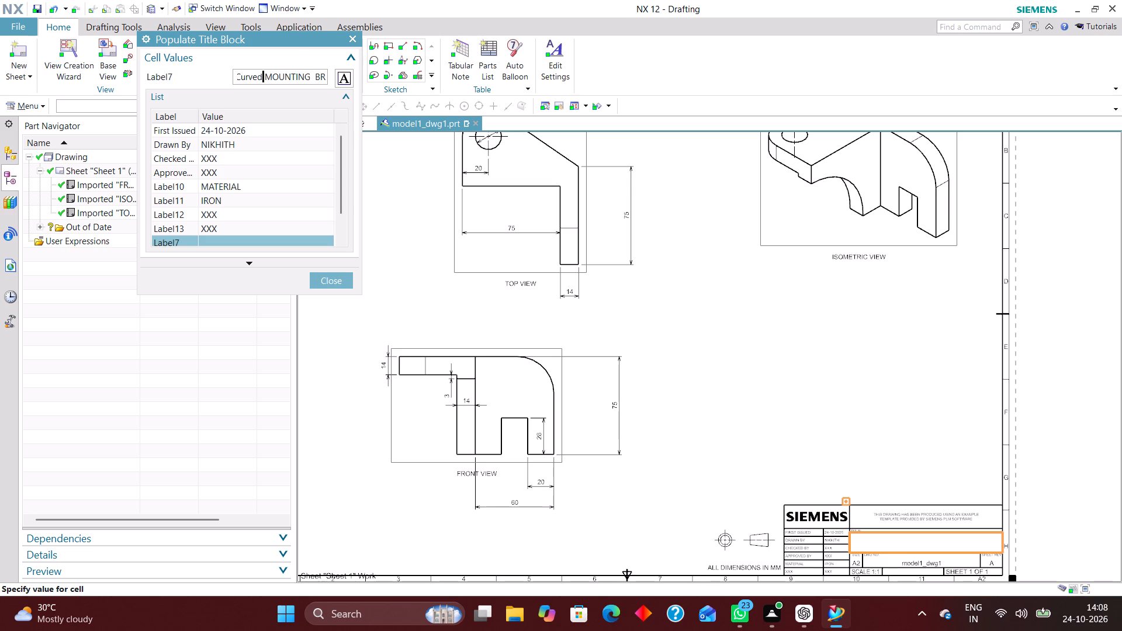
key(BackSpace)
key(BackSpace)
key(BackSpace)
key(BackSpace)
key(BackSpace)
text(URVED)
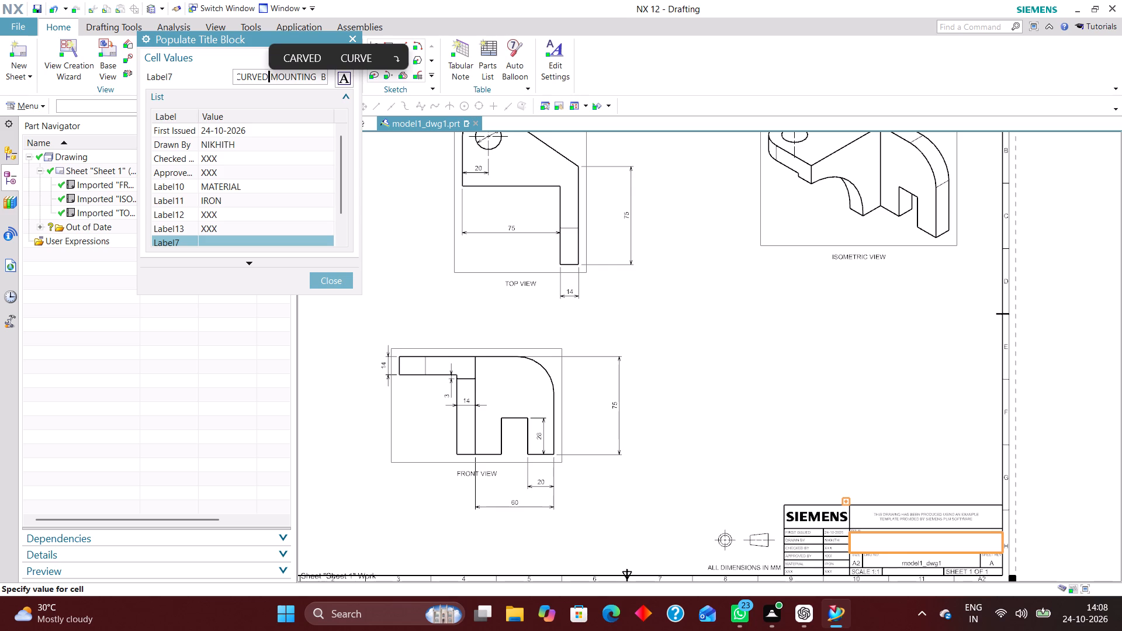
key(Return)
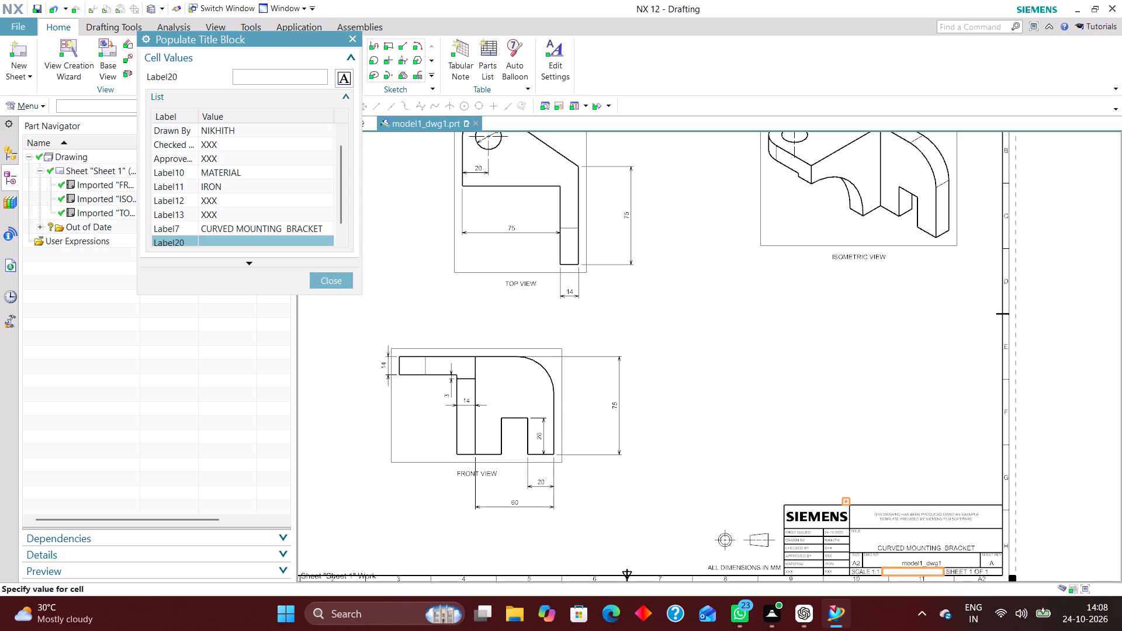
Set title block cell Label20 to WEIGHT (kg) 1.2563 and finish populating the title block.
text(WEIGHT)
key(space)
text(())
key(Left)
text(kg)
key(Right)
key(space)
text(1.256)
key(3)
key(Return)
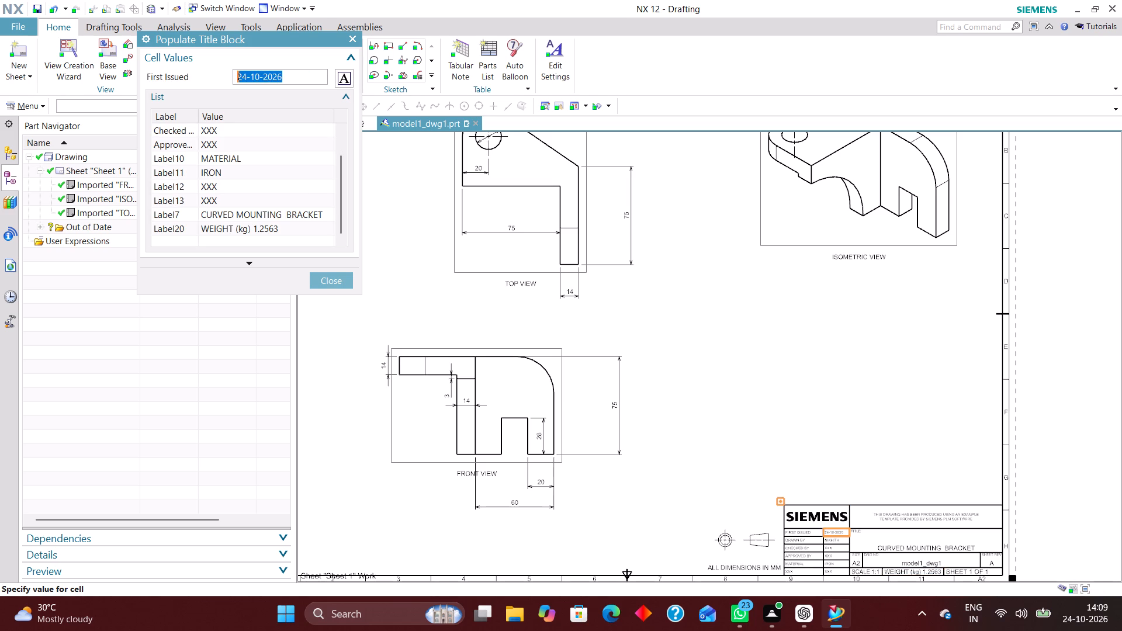
click(345, 279)
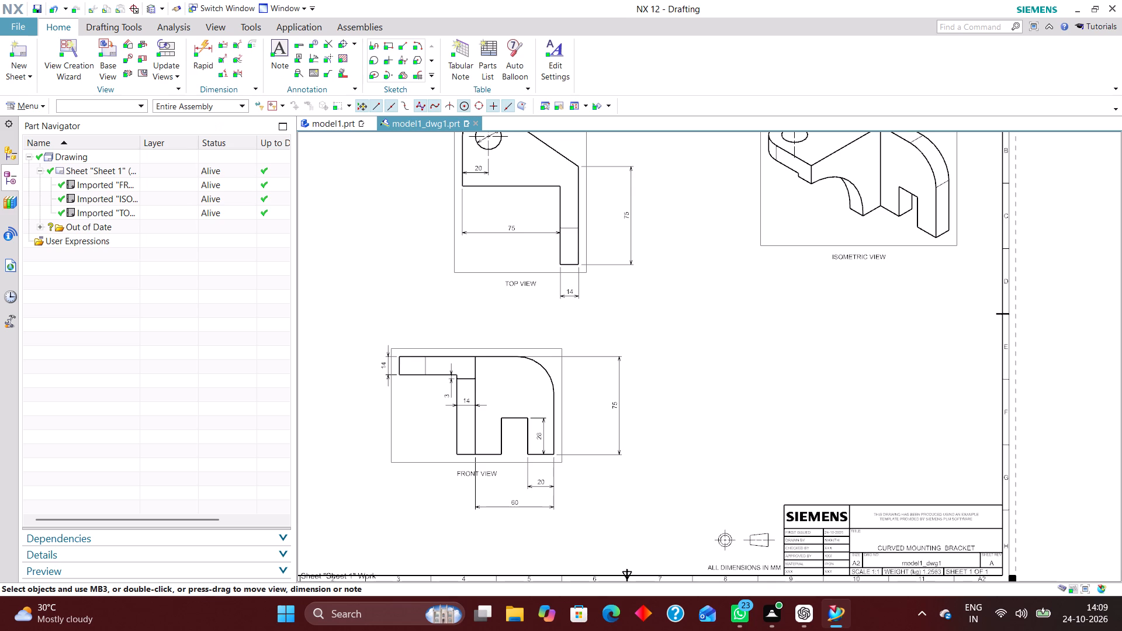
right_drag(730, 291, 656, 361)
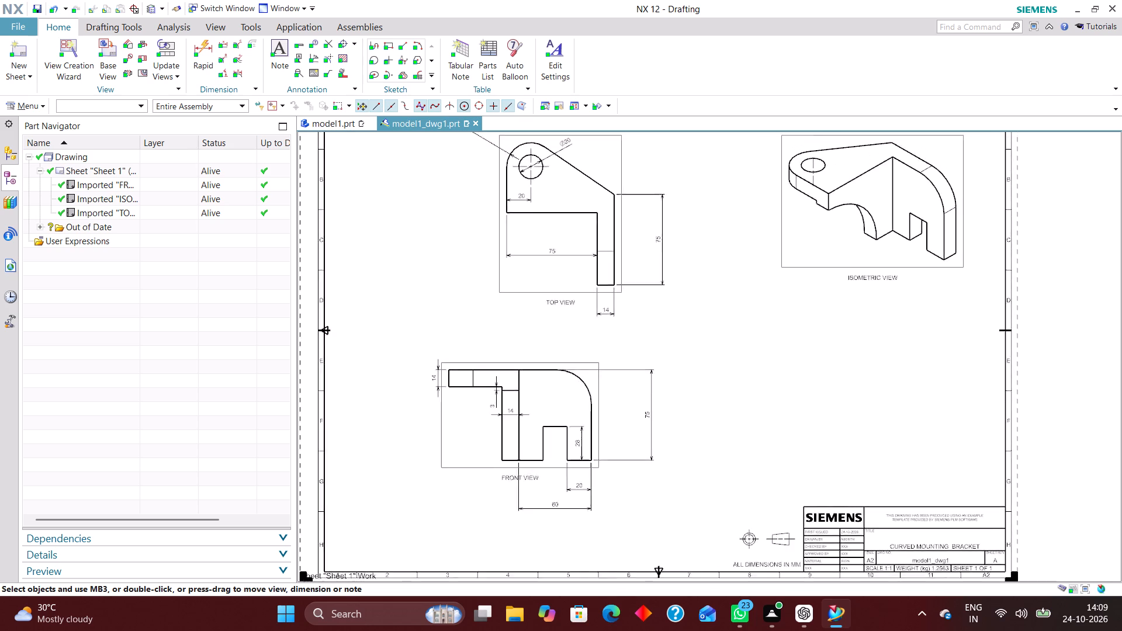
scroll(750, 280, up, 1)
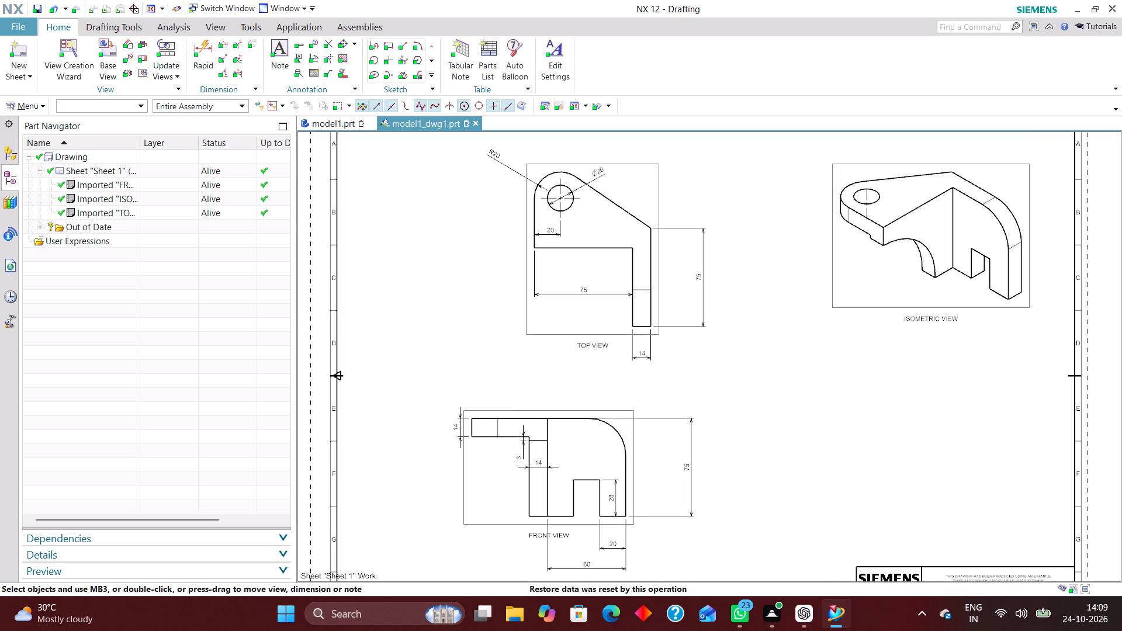
Edit Sheet 1 to use first-angle projection and the standard size A3 - 297 x 420.
scroll(470, 343, down, 2)
scroll(621, 373, up, 2)
scroll(685, 360, down, 1)
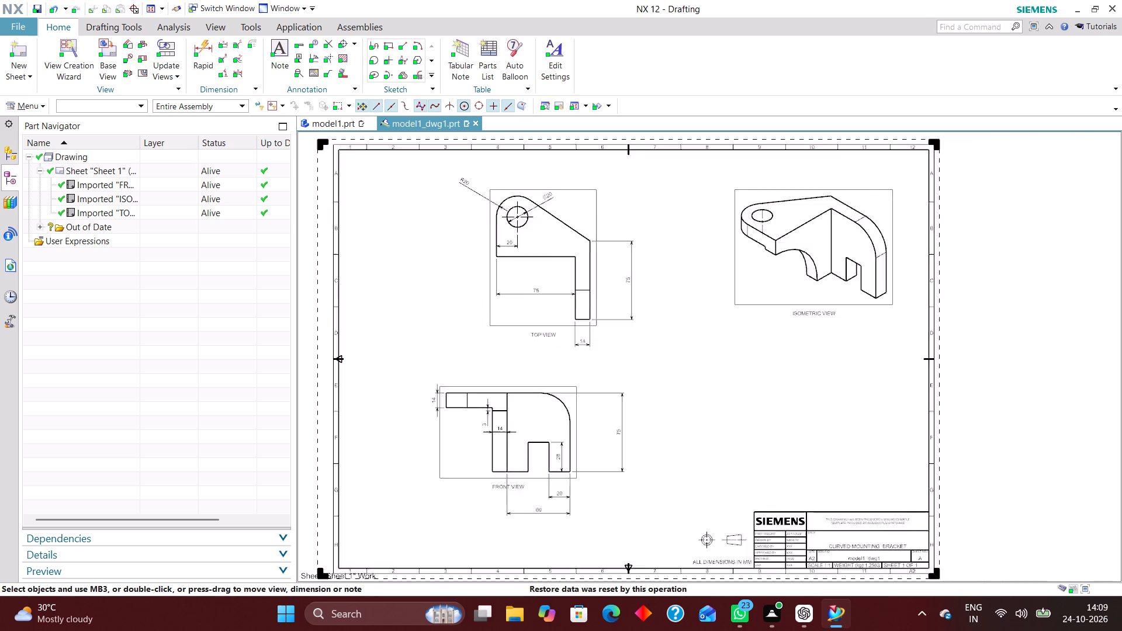
scroll(684, 360, down, 1)
right_drag(687, 322, 659, 370)
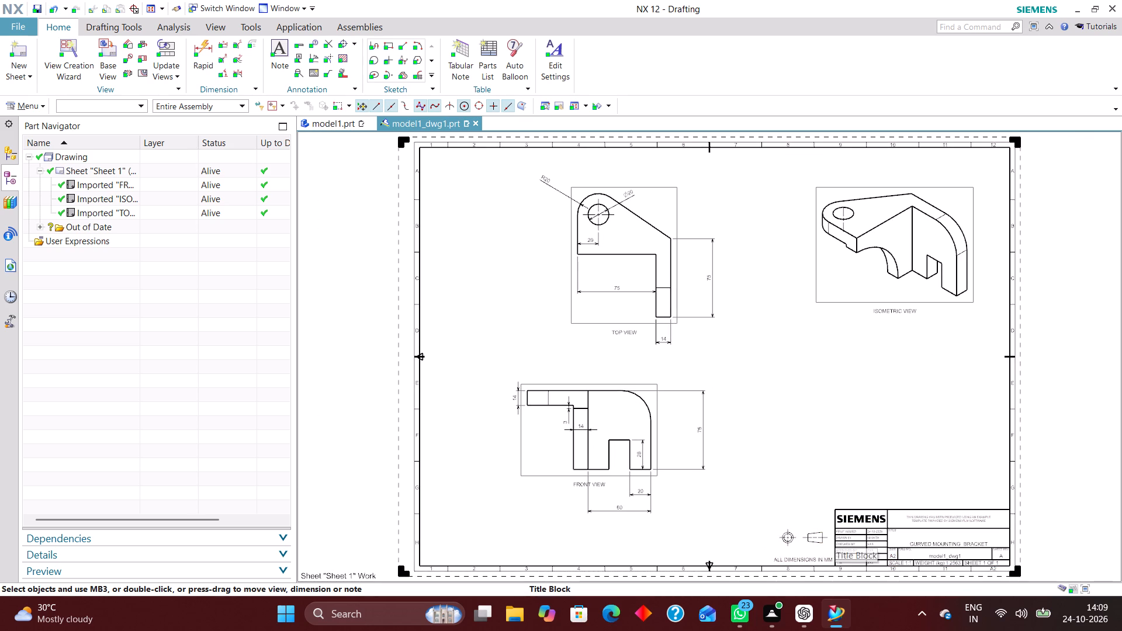
right_click(403, 488)
click(426, 368)
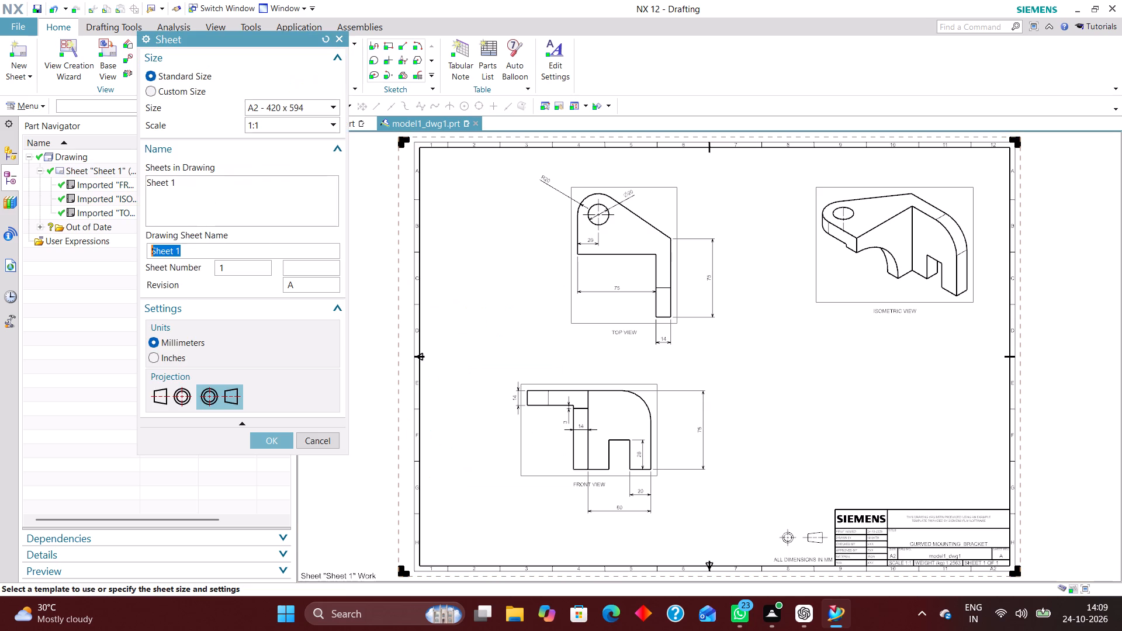
click(169, 390)
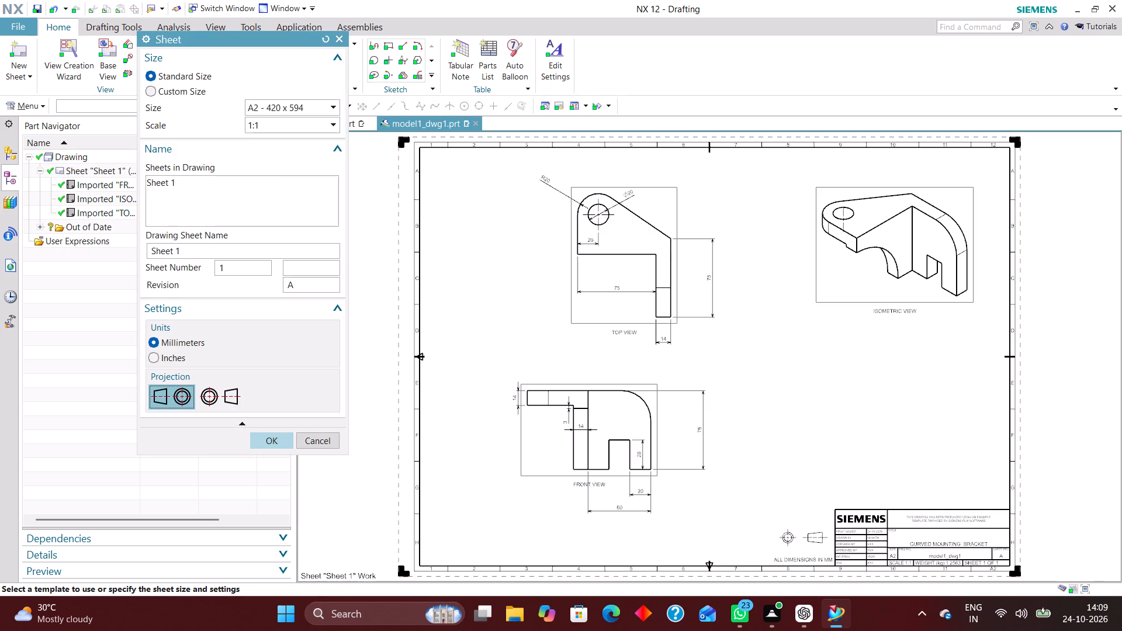
click(301, 105)
click(284, 137)
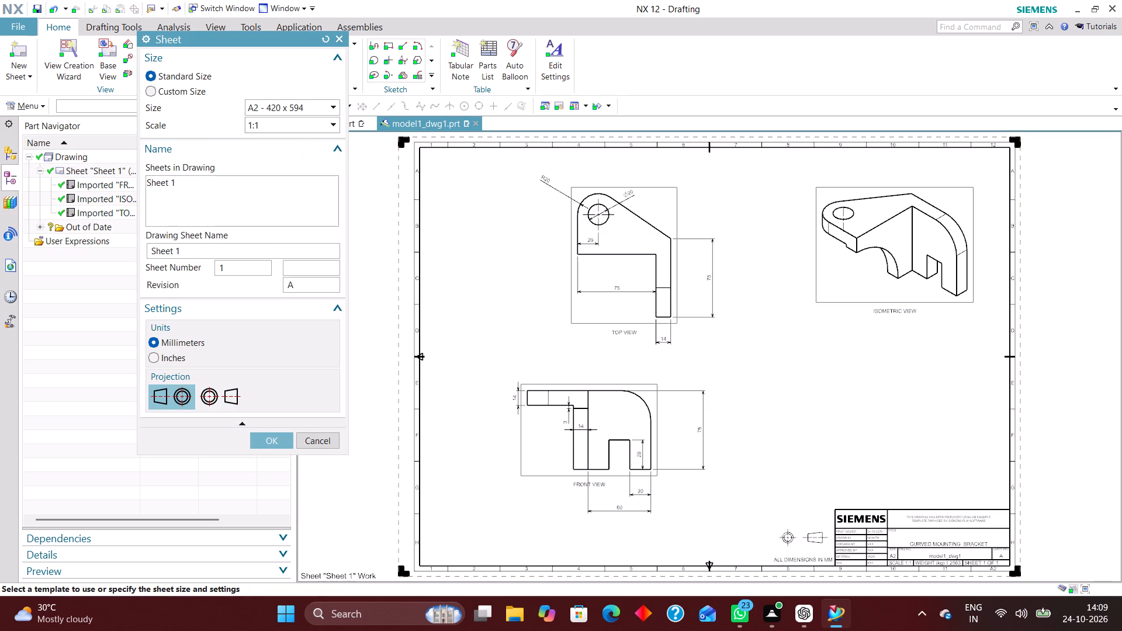
click(268, 442)
Edit Sheet 1 again and set its standard size to A2 - 420 x 594.
scroll(431, 376, down, 3)
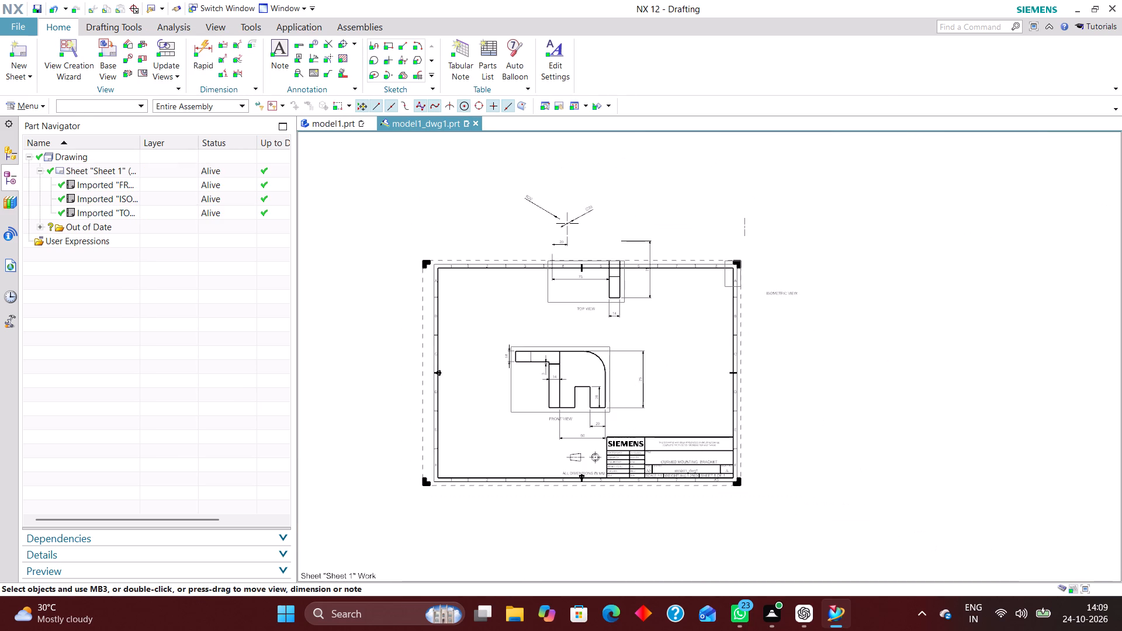
right_click(422, 372)
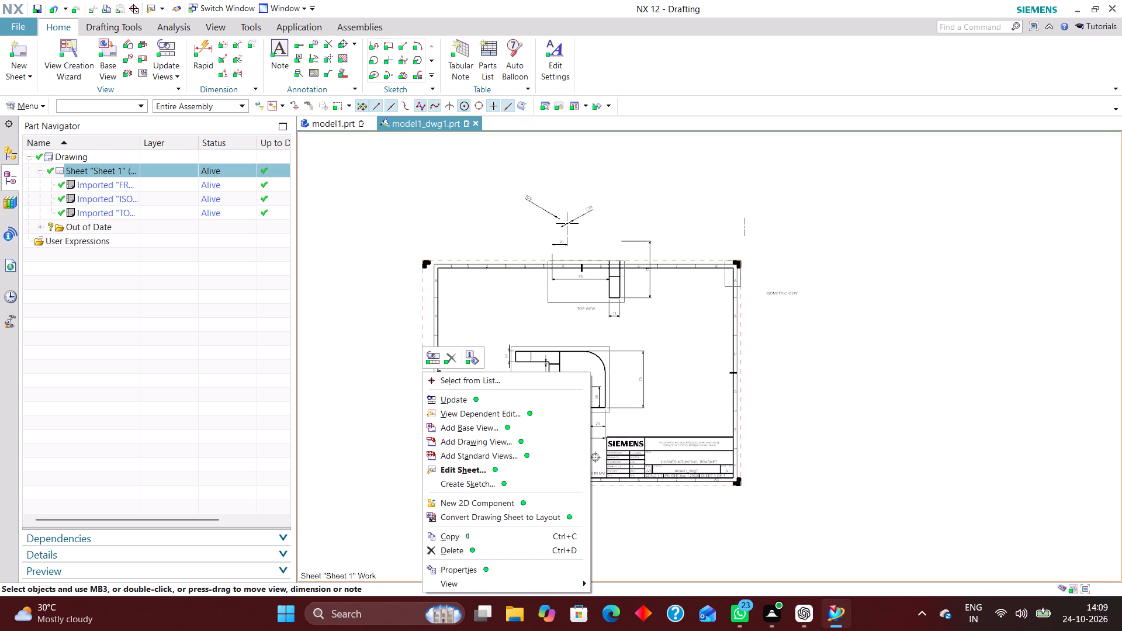
click(481, 470)
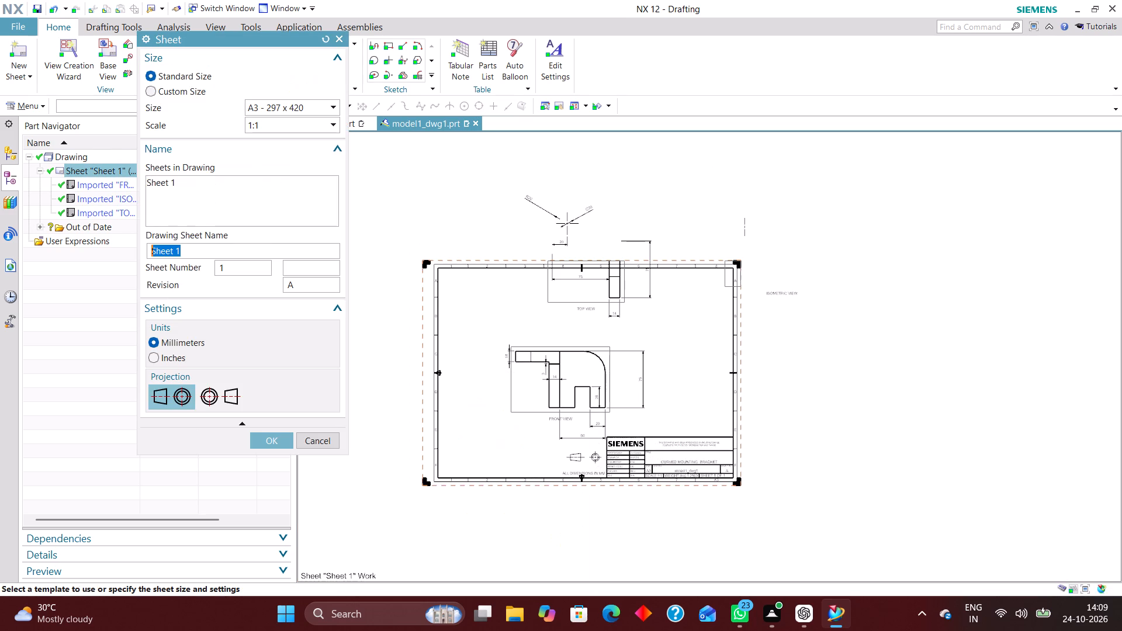
click(292, 102)
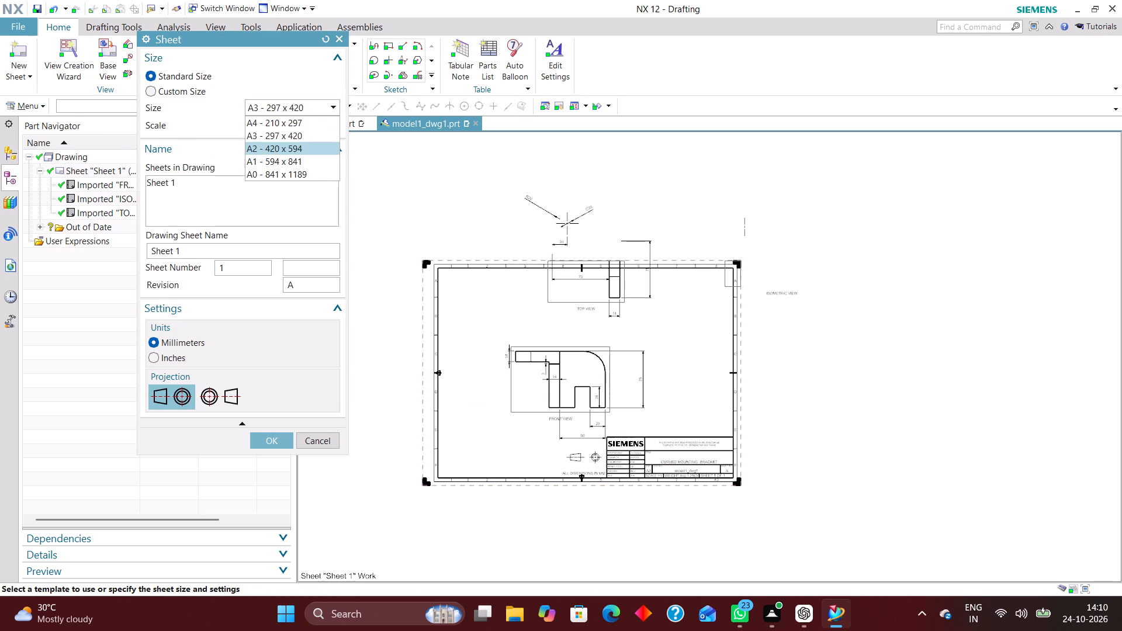
click(280, 145)
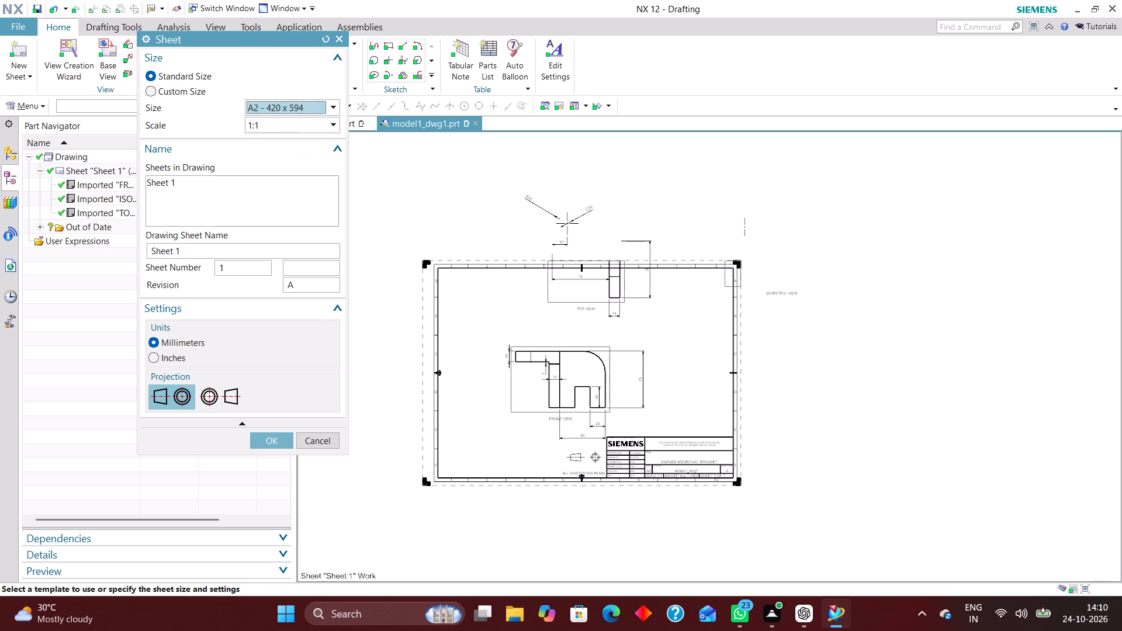
click(272, 436)
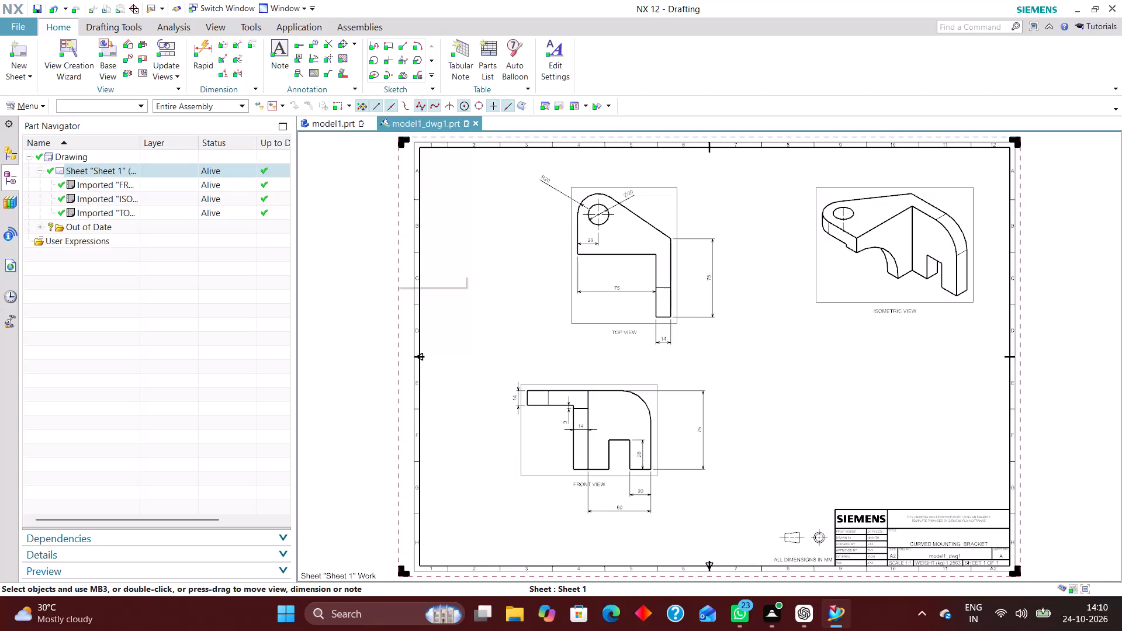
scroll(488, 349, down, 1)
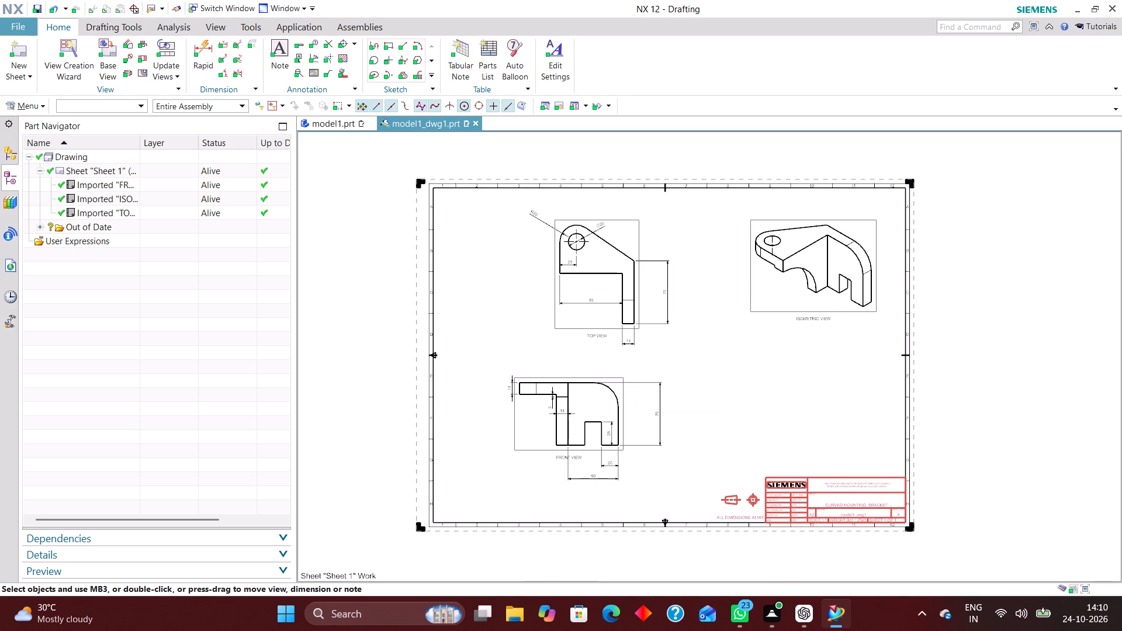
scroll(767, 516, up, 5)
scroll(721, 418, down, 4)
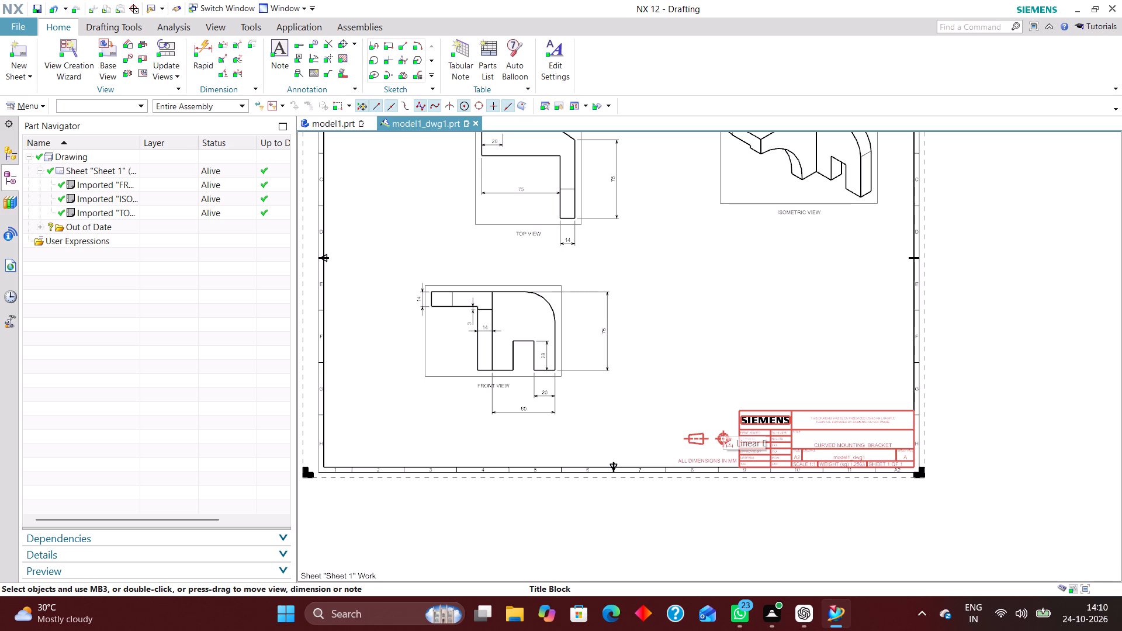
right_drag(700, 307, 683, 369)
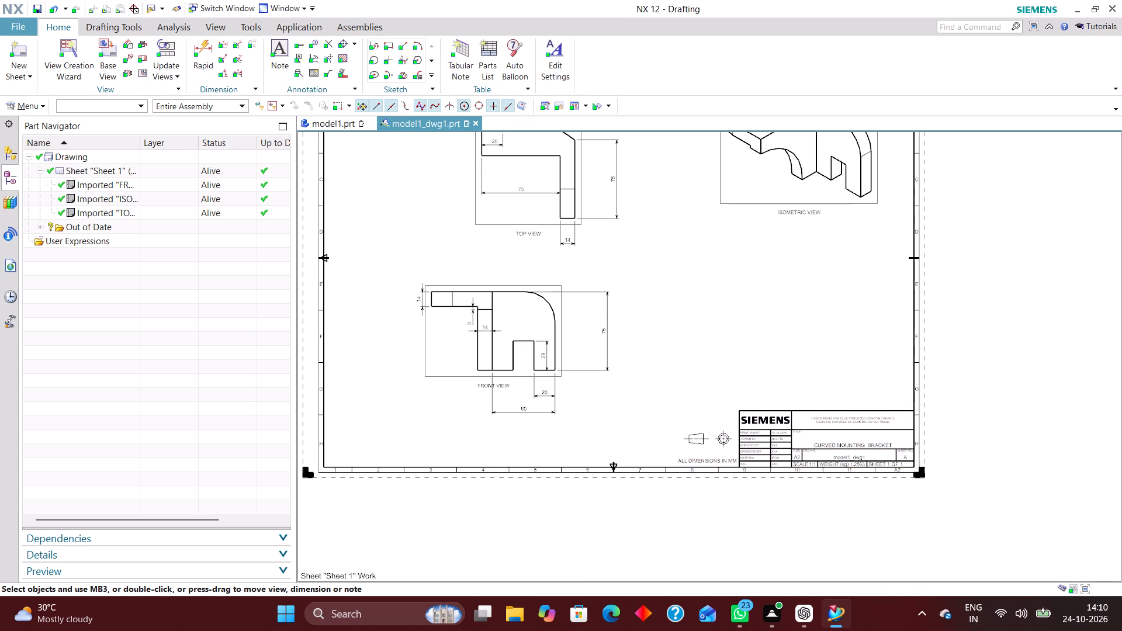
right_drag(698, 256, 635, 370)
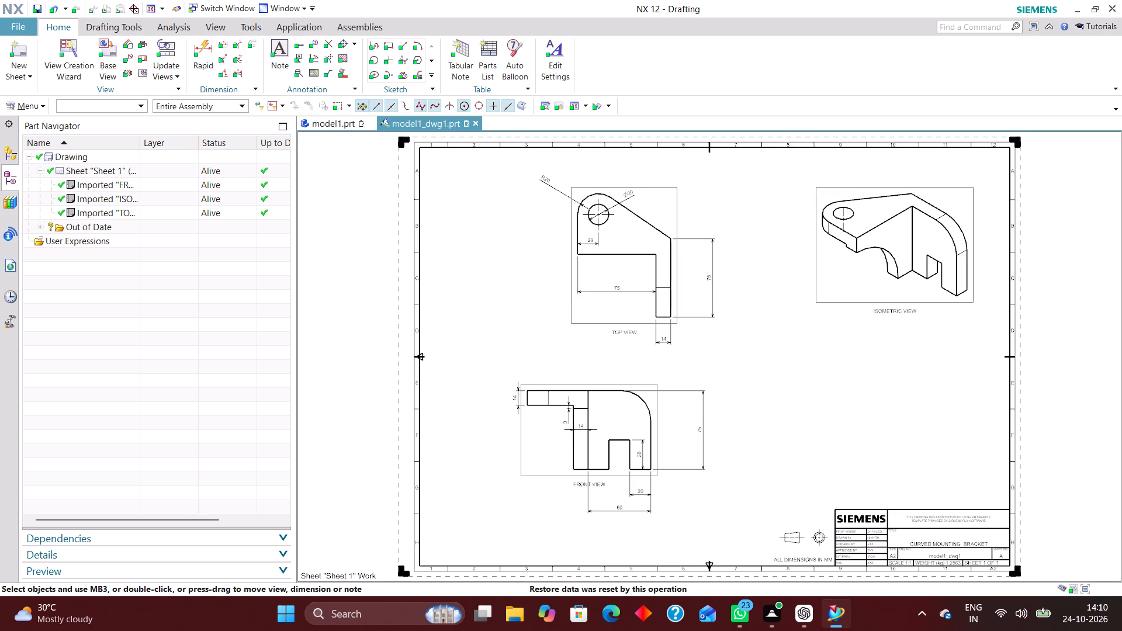
Open Layer Visible in View for ISOMETRIC VIEW and make all of its layers invisible.
click(50, 107)
click(40, 107)
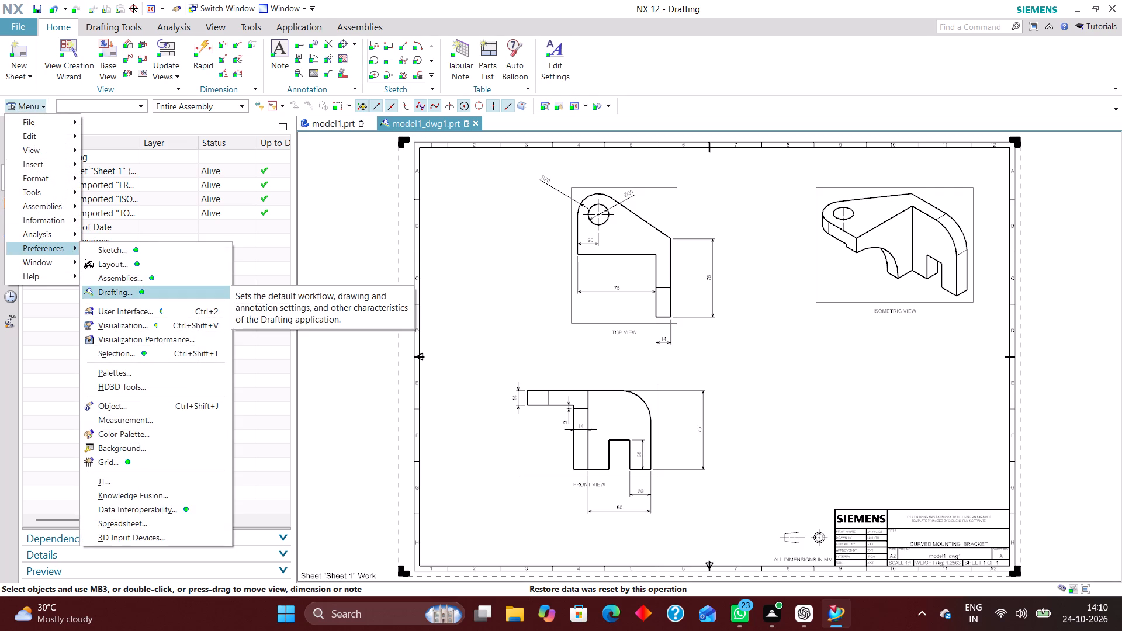
click(57, 173)
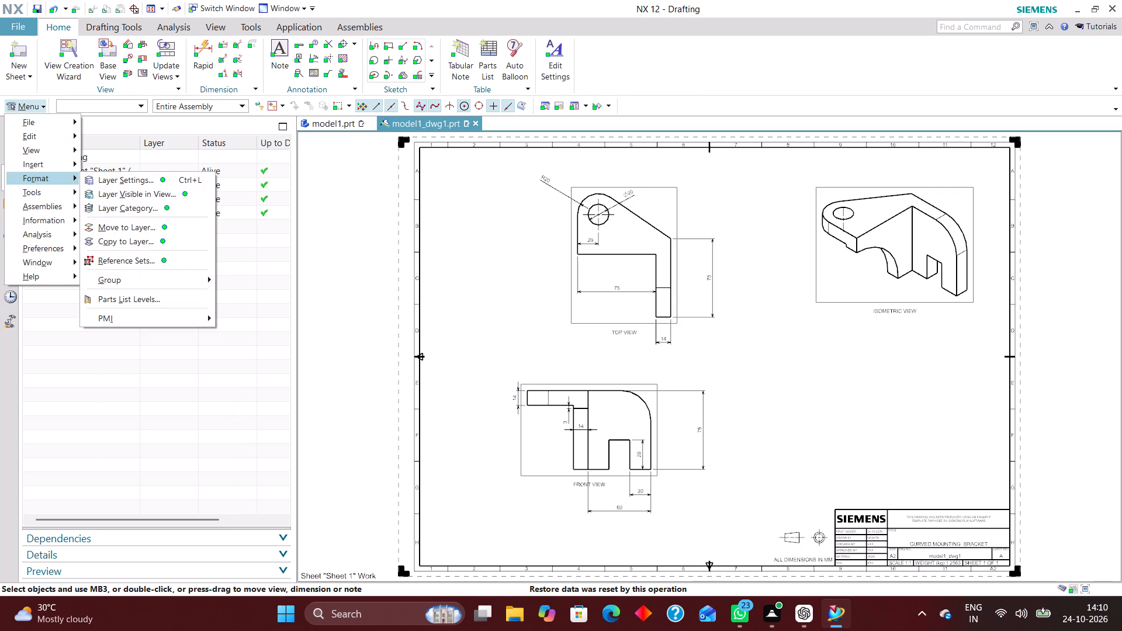
click(168, 190)
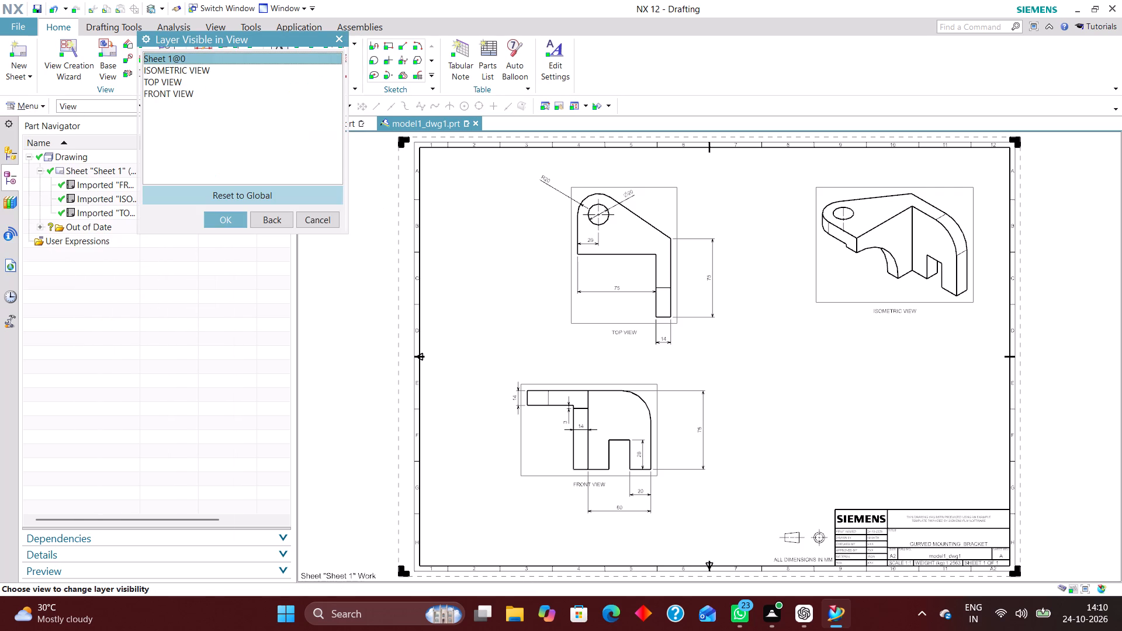
click(198, 71)
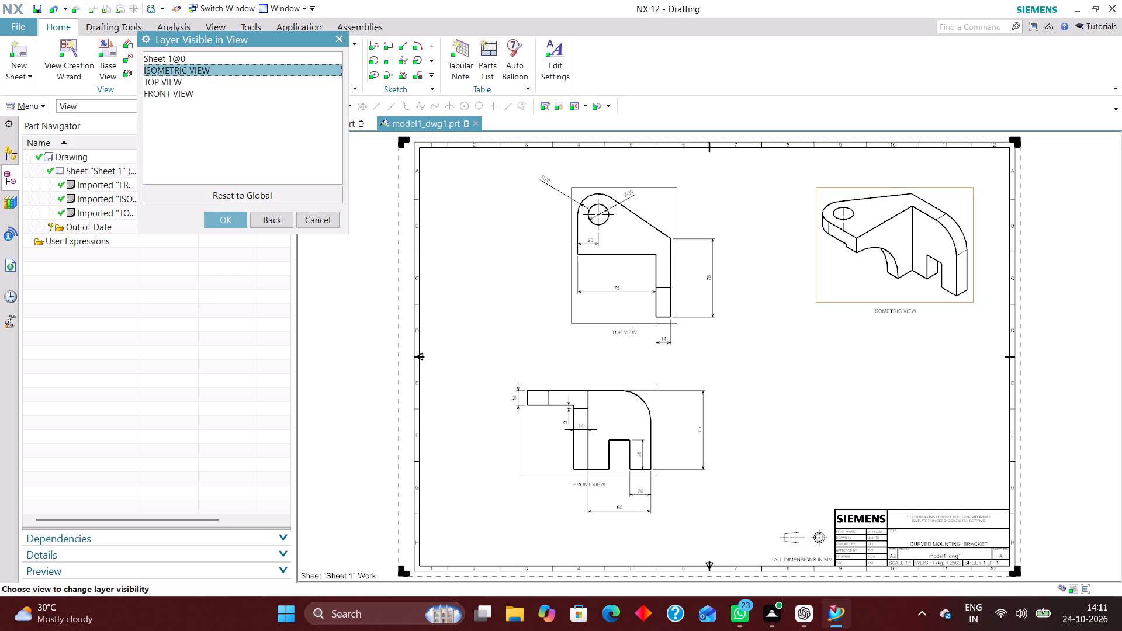
click(223, 216)
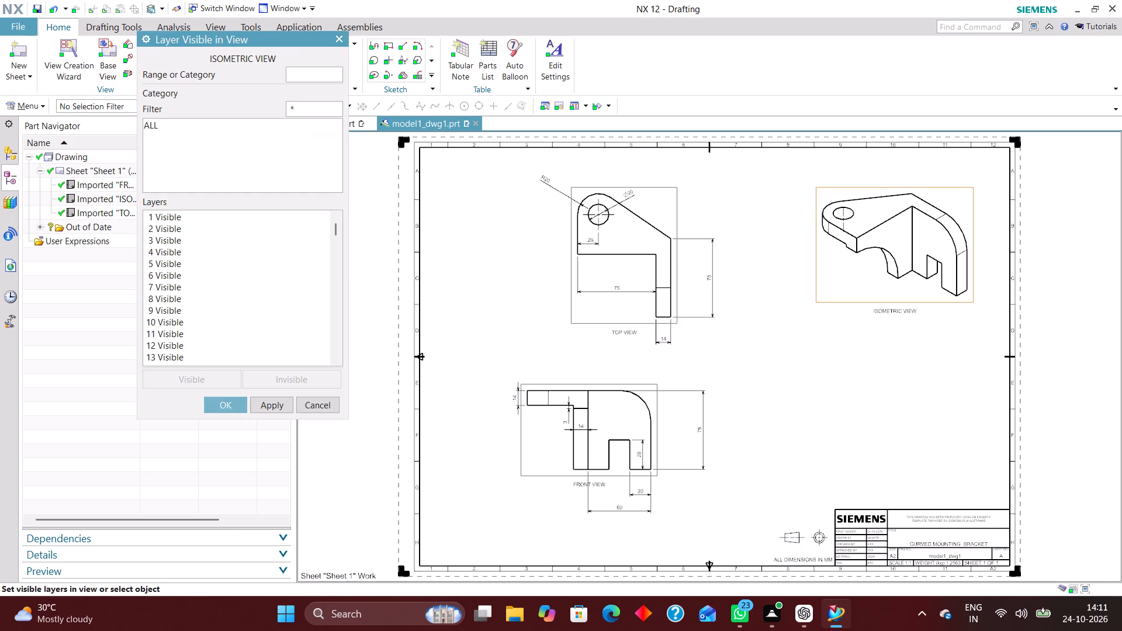
click(151, 124)
click(323, 377)
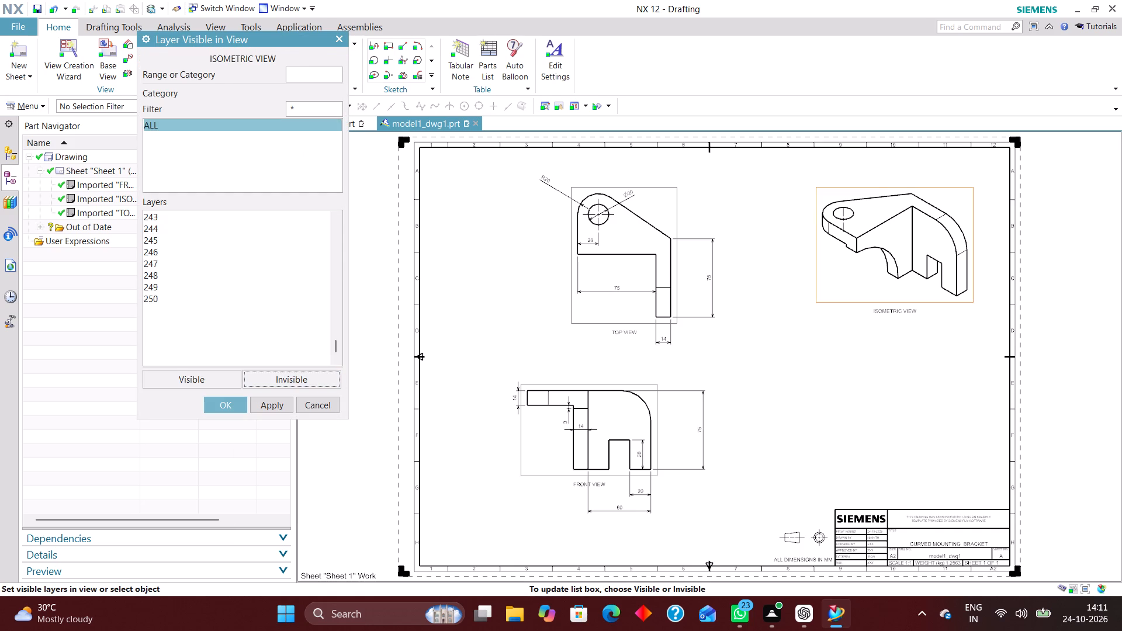
Make only layers 2, 223, 224, 225, 226 and 256 visible in ISOMETRIC VIEW and apply the layer settings.
click(310, 72)
key(2)
key(Return)
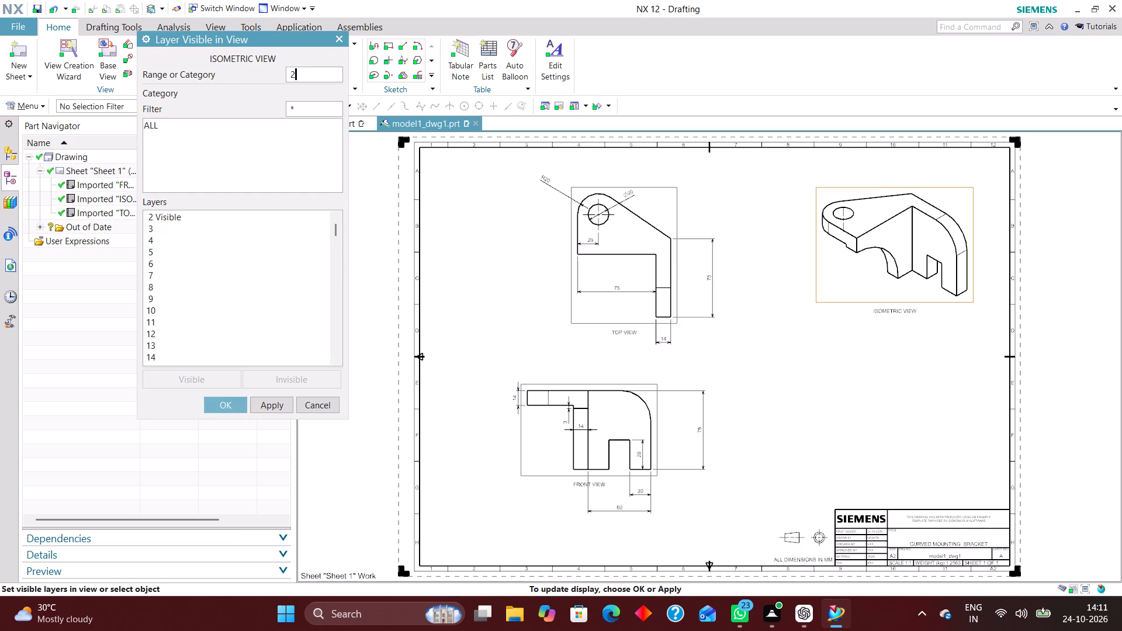
text(223)
key(Return)
text(224)
key(Return)
text(225)
key(Return)
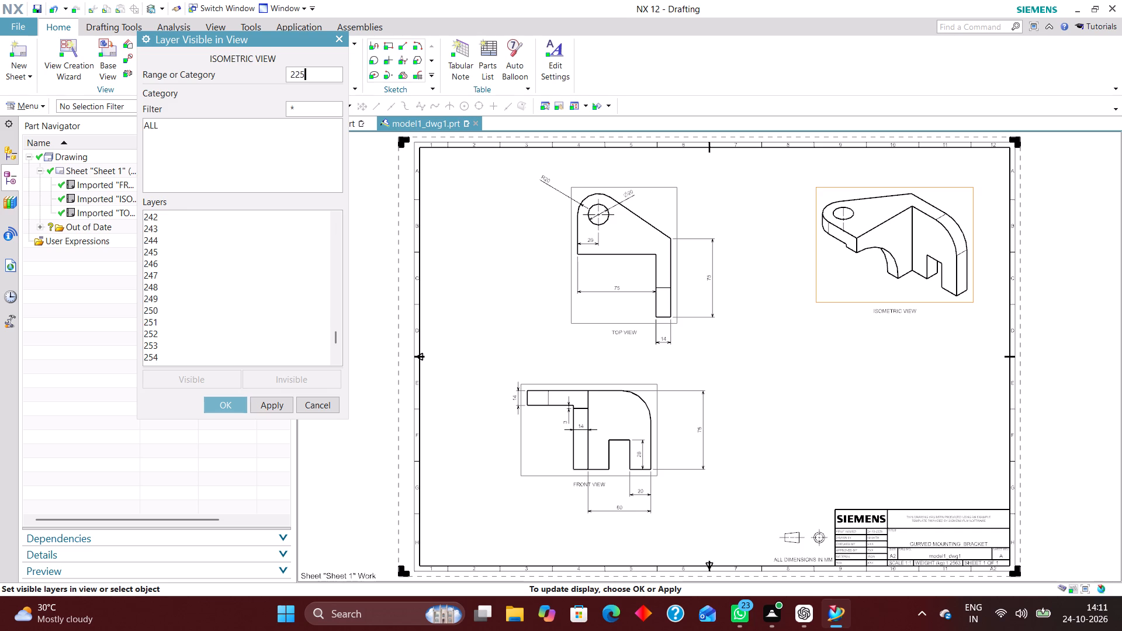
text(226)
key(Return)
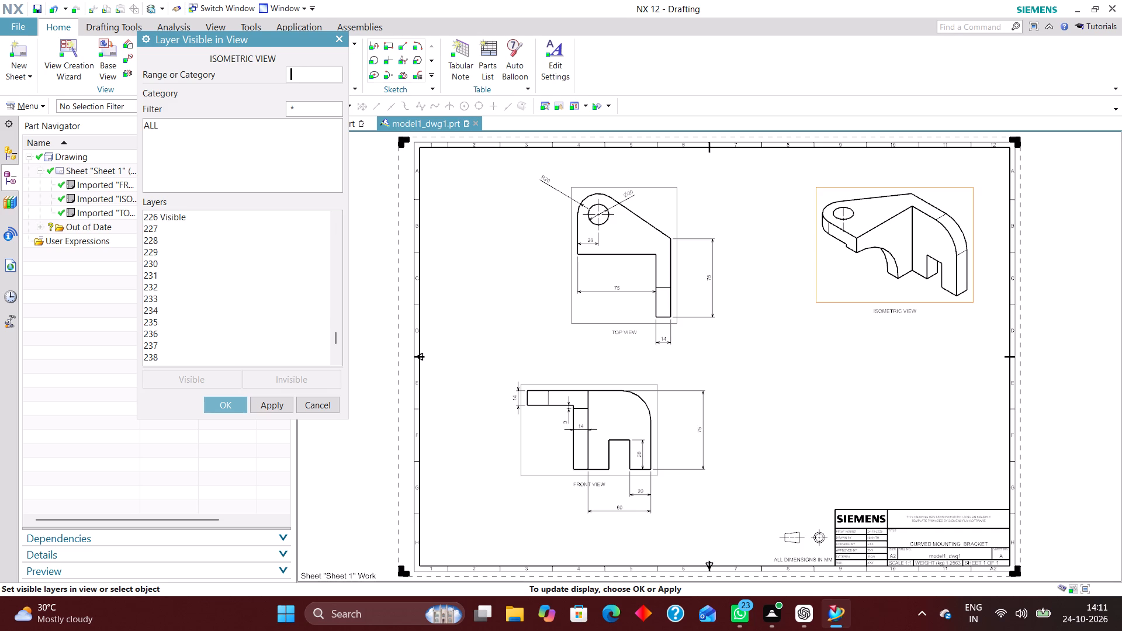
text(25)
key(6)
key(Return)
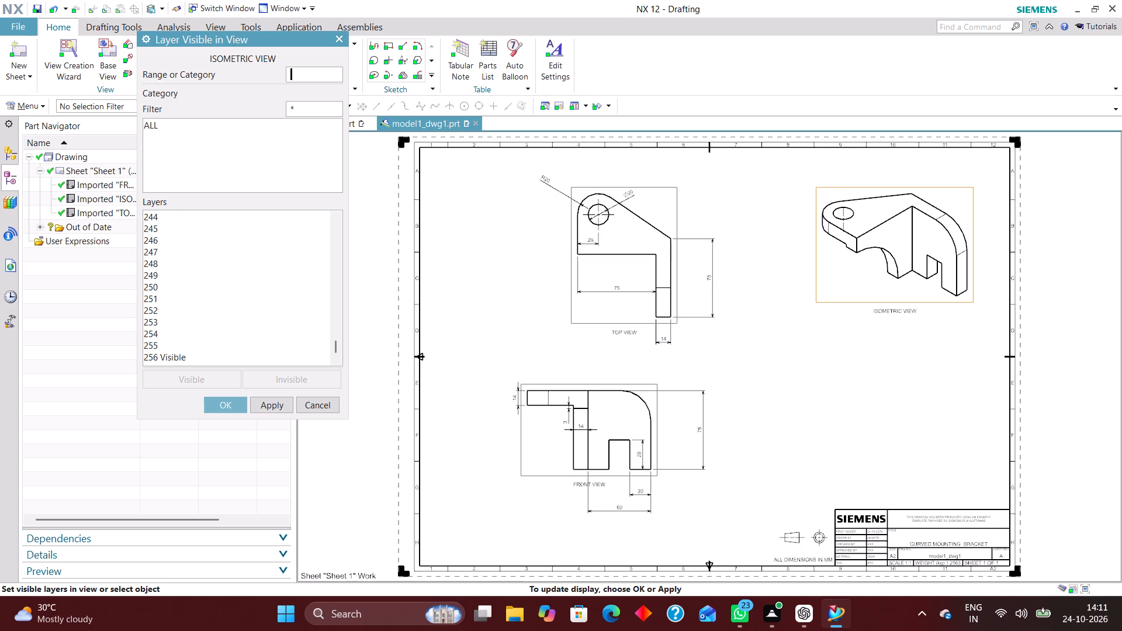
click(225, 403)
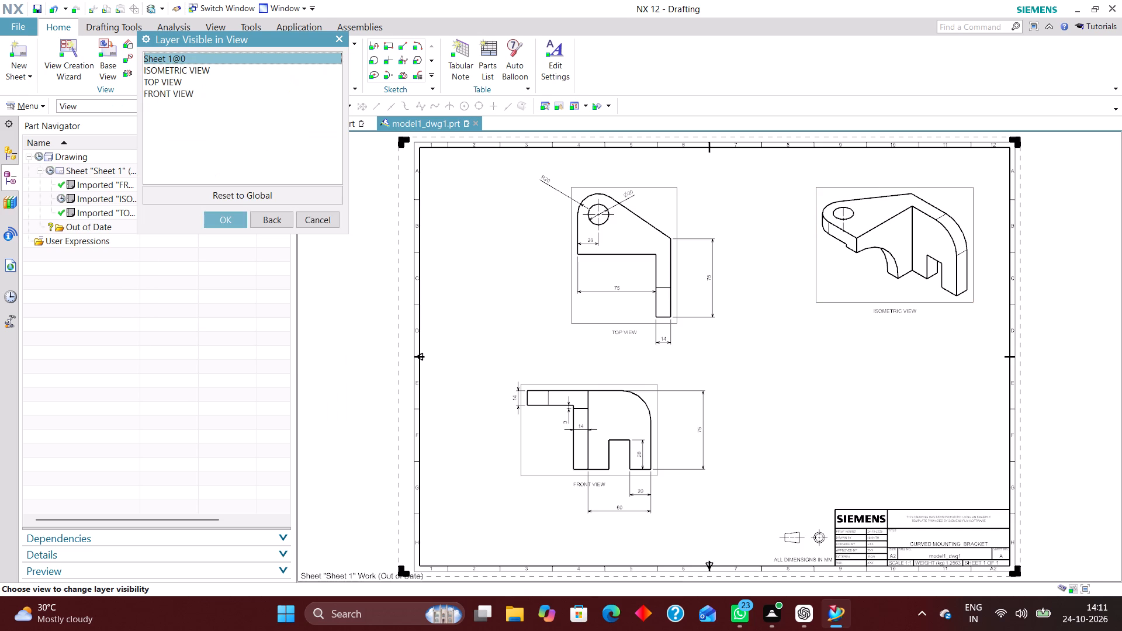
Choose TOP VIEW for layer visibility editing and make all of its layers invisible.
click(188, 78)
click(229, 217)
click(148, 117)
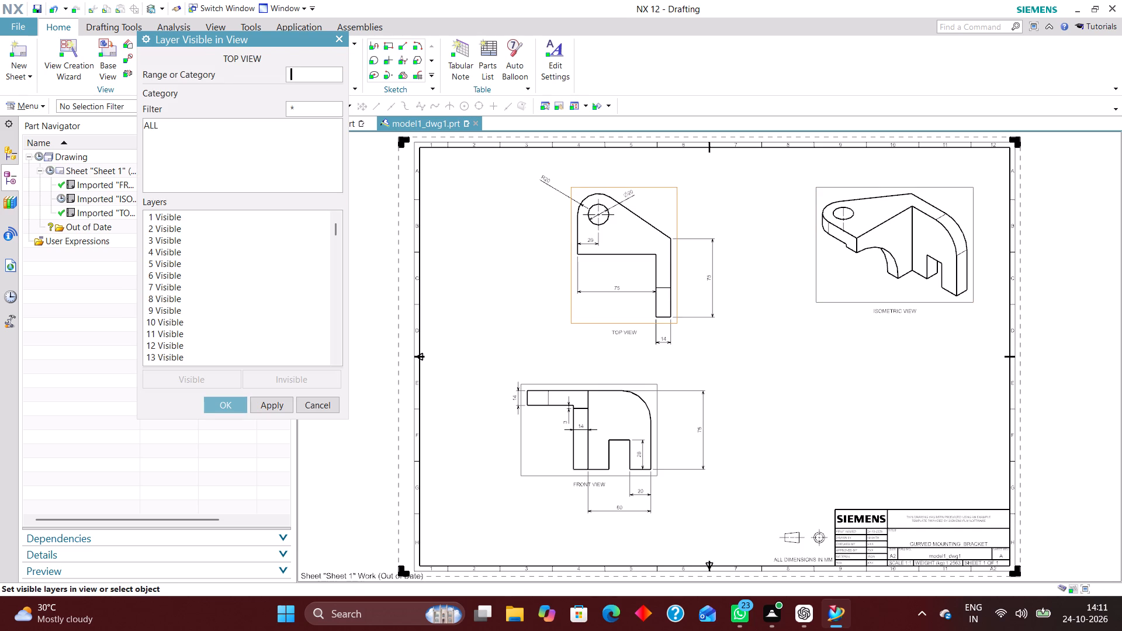
click(153, 127)
click(308, 373)
Make only layers 2, 223, 224, 225, 226 and 256 visible in TOP VIEW and apply the layer settings.
click(316, 73)
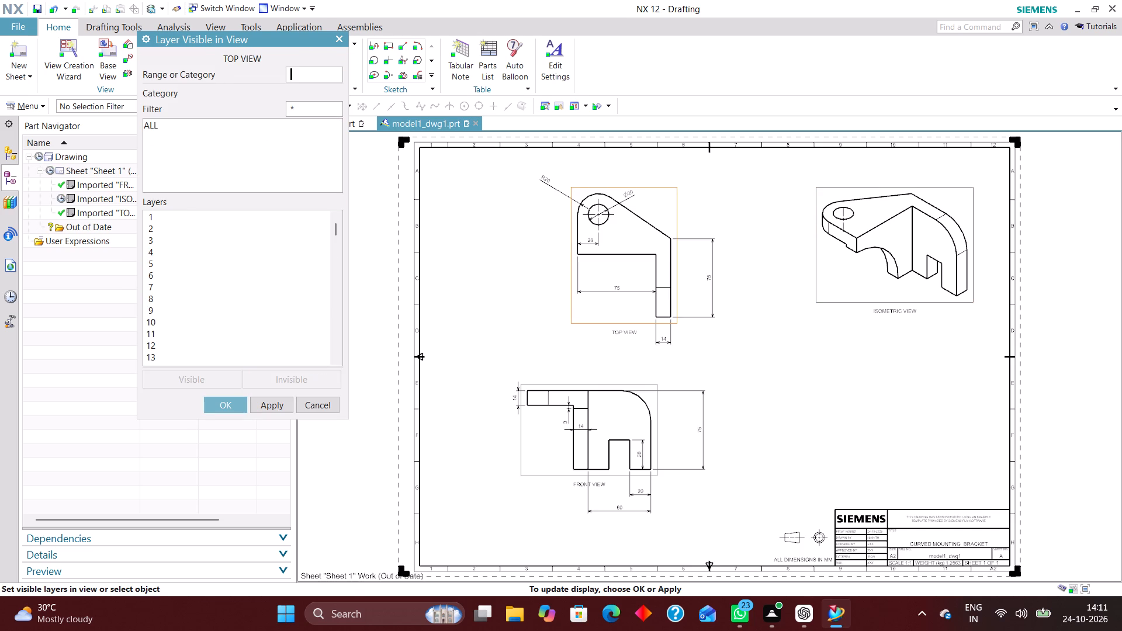
key(2)
key(Return)
text(223)
key(Return)
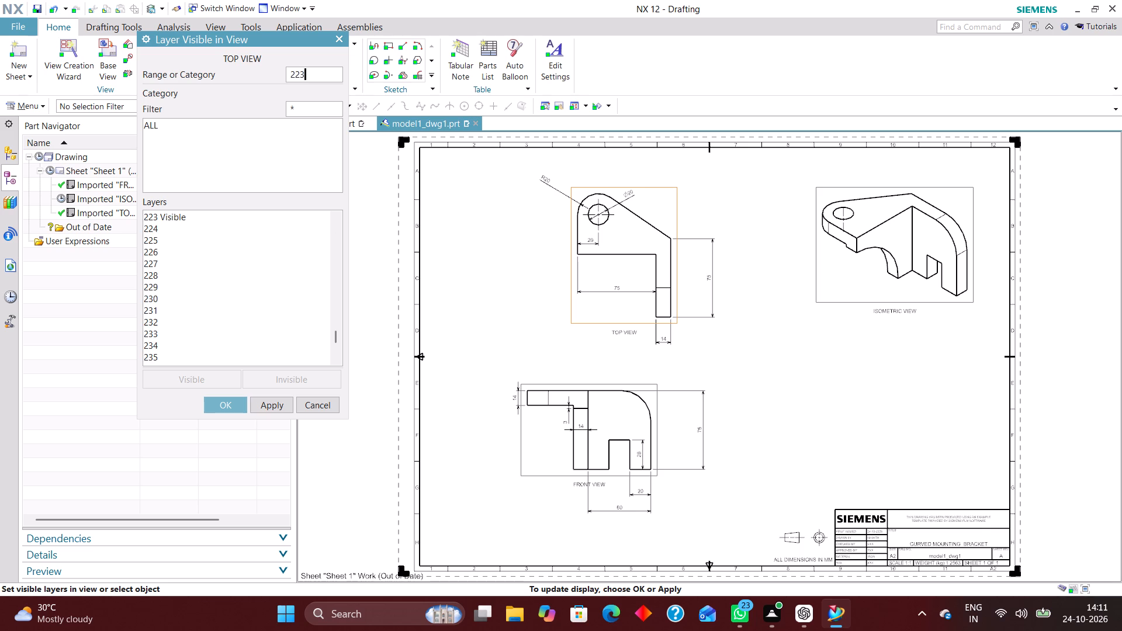
text(224)
key(Return)
text(225)
key(Return)
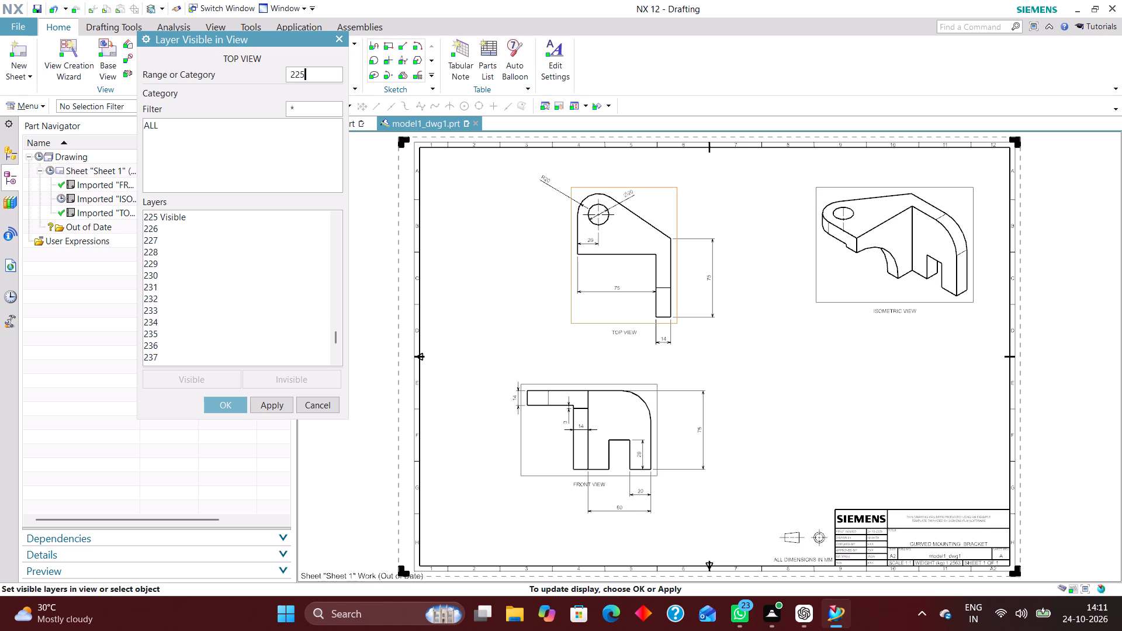
text(226)
key(Return)
text(256)
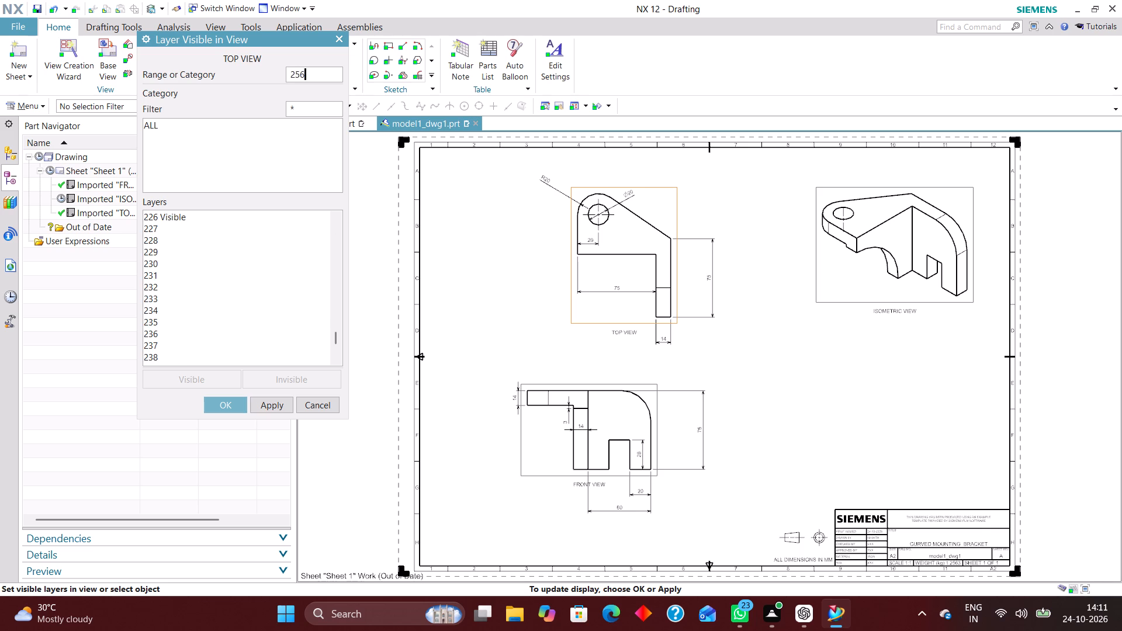
key(Return)
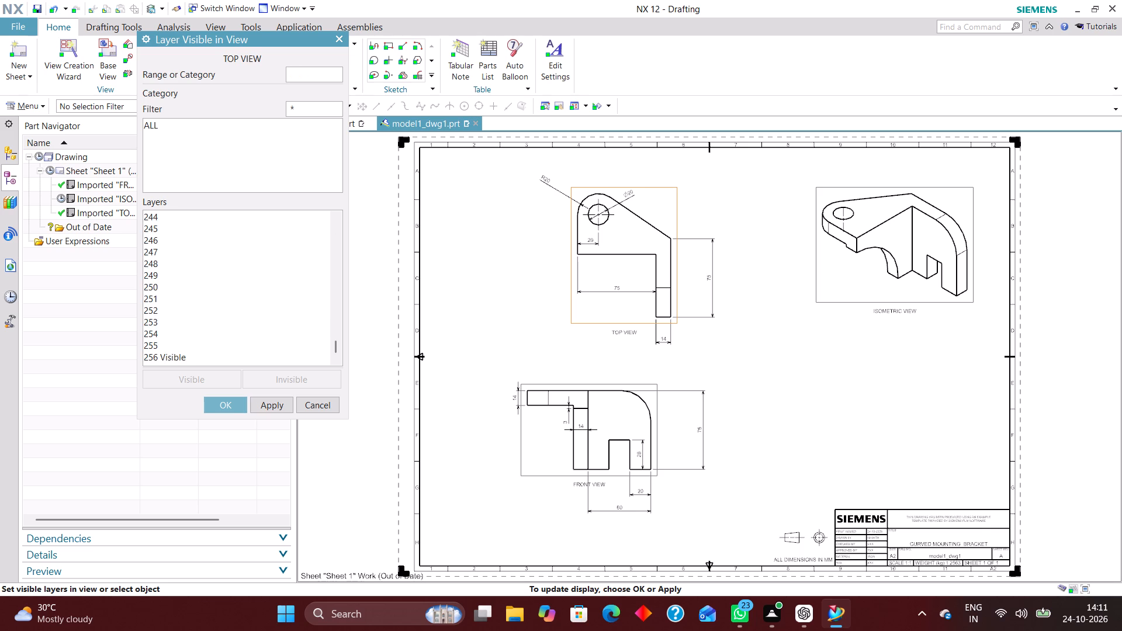
click(236, 403)
Choose FRONT VIEW for layer visibility editing and make all of its layers invisible.
click(192, 95)
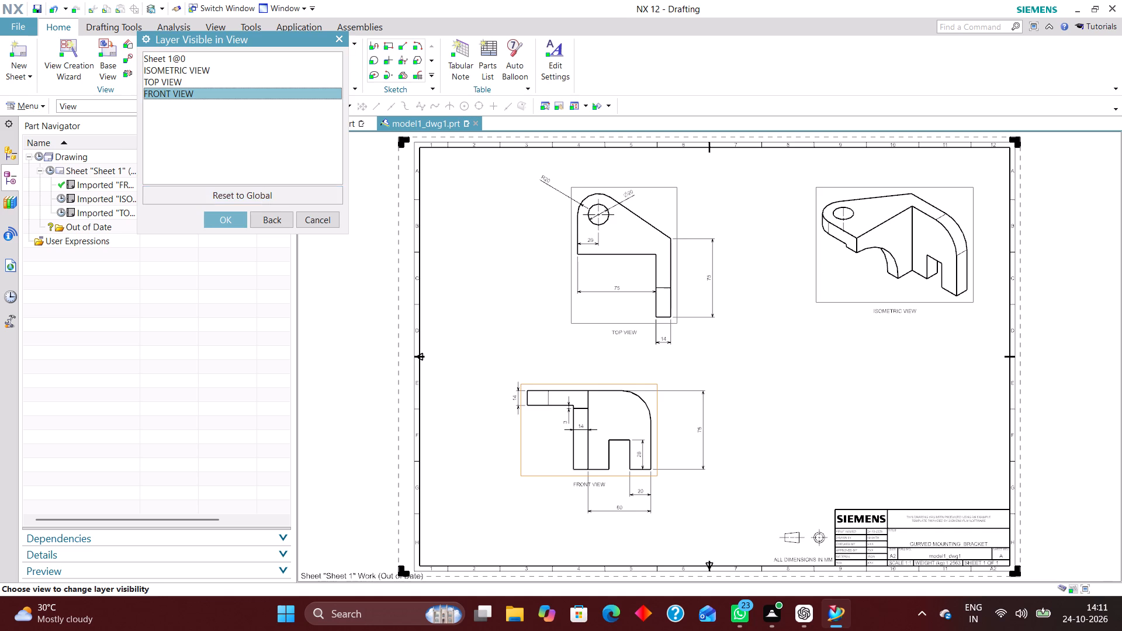
click(226, 225)
click(153, 122)
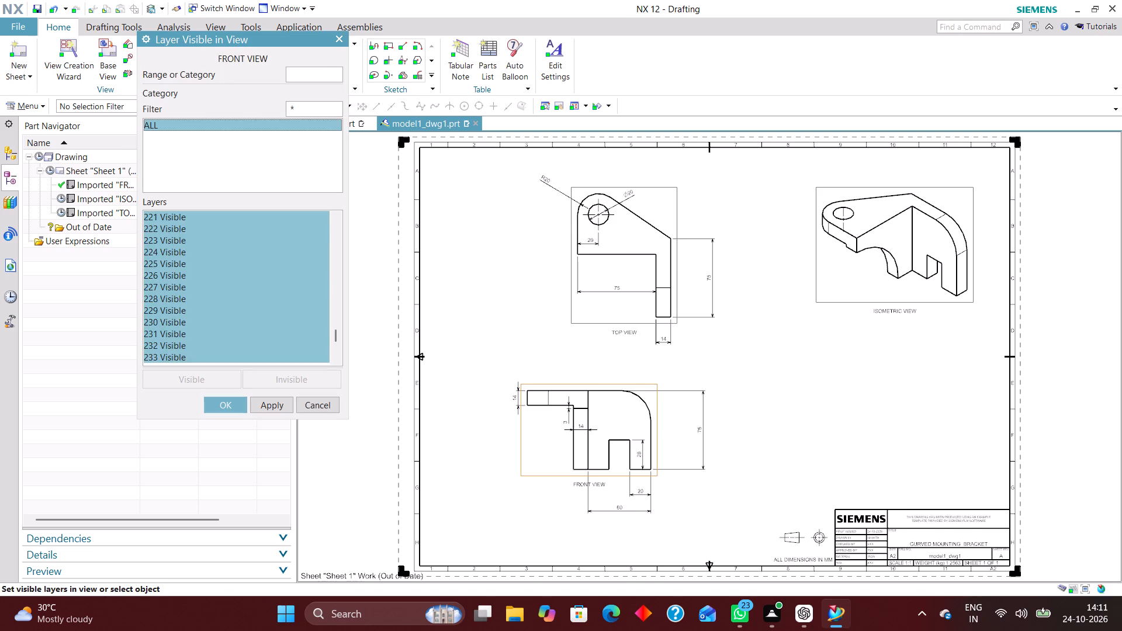
click(303, 381)
Make only layers 2, 223, 224, 225, 226 and 256 visible in FRONT VIEW, apply the settings and finish layer visibility editing.
click(316, 78)
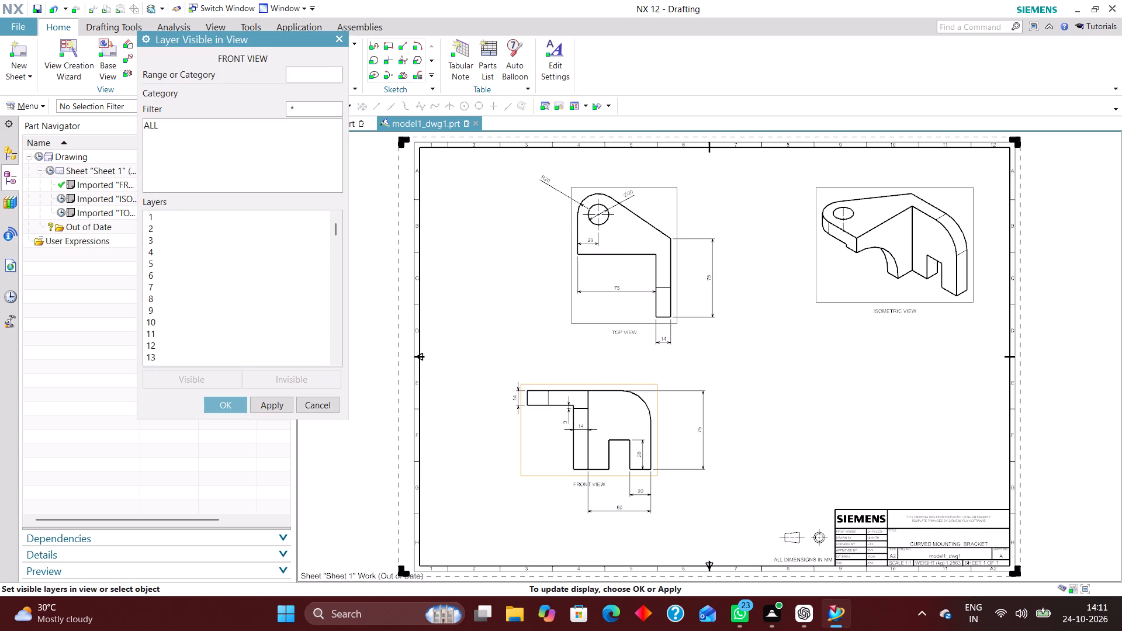
key(2)
key(Return)
text(223)
key(Return)
text(224)
key(Return)
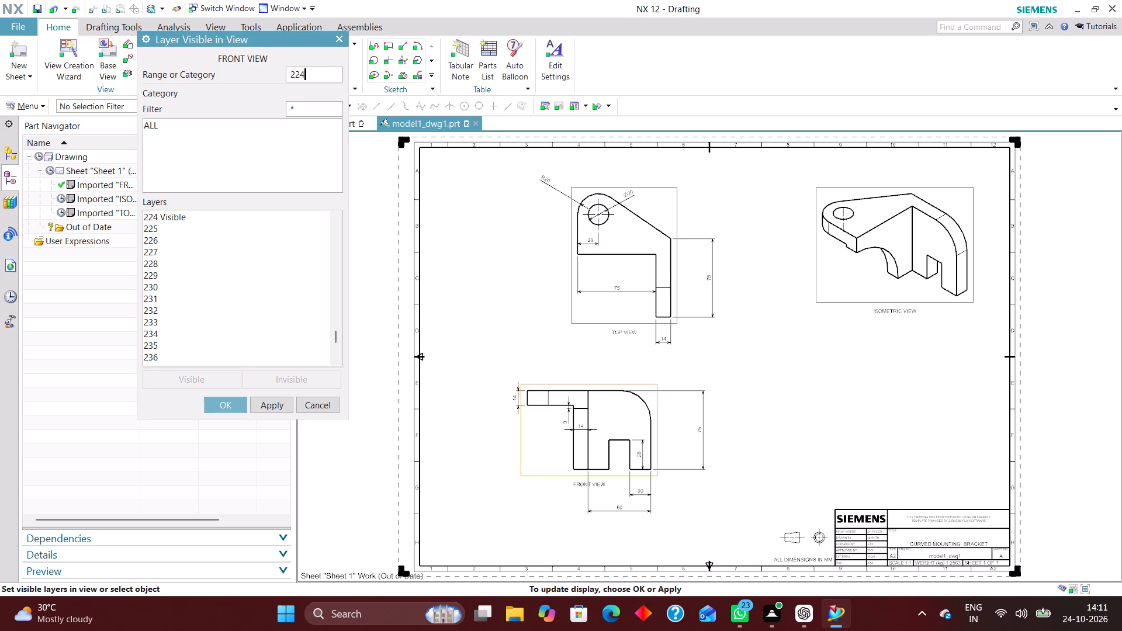
text(225)
key(Return)
text(22)
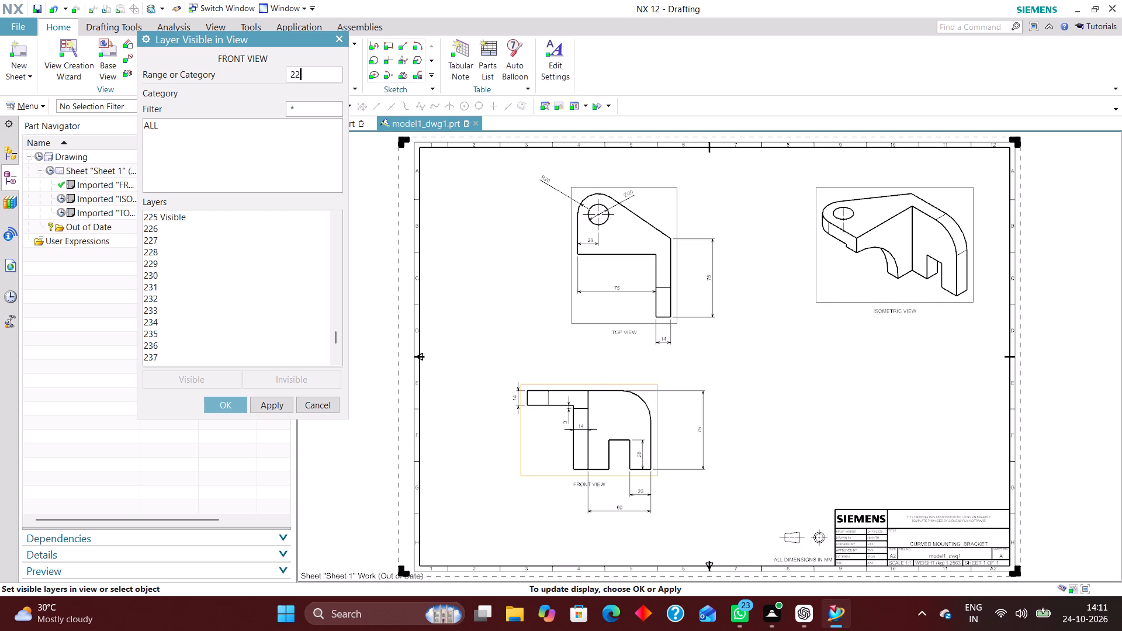
key(6)
key(Return)
text(256)
key(Return)
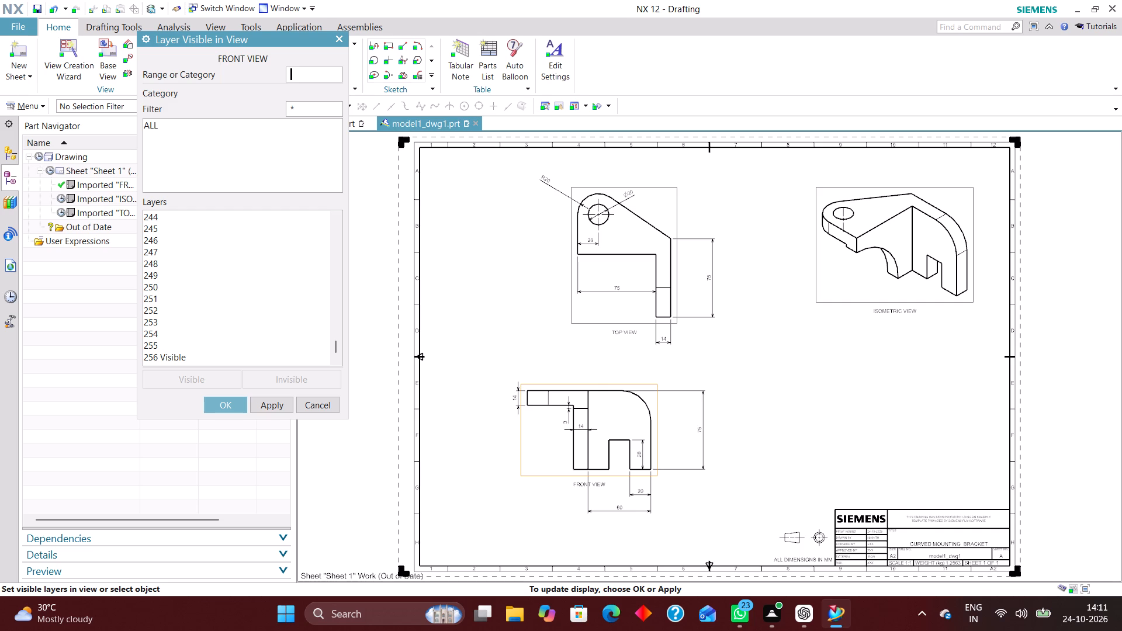
click(233, 403)
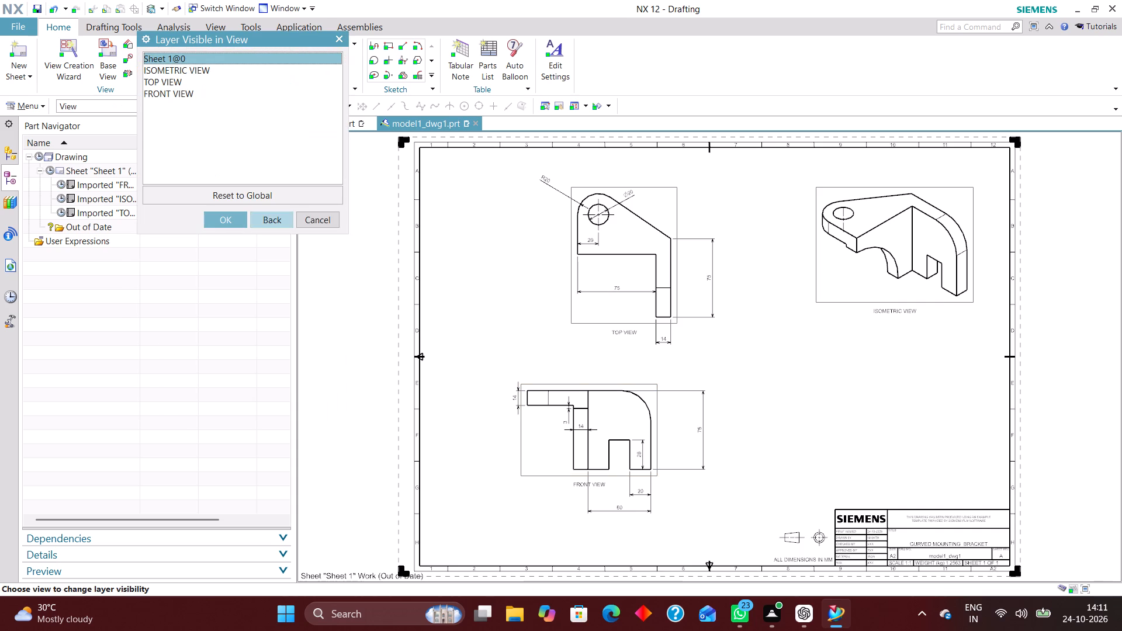
click(317, 218)
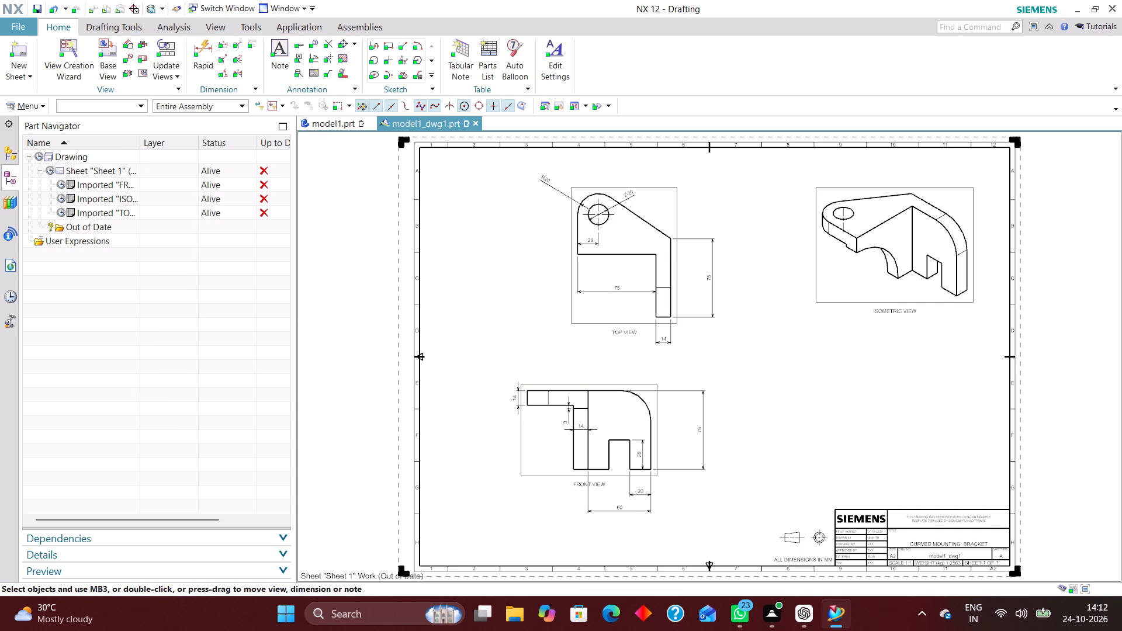
Update the out-of-date drawing and its views.
click(40, 154)
Filter the selection to dimensions, select all of them and move them to layer 223 with Edit Object Display.
click(119, 105)
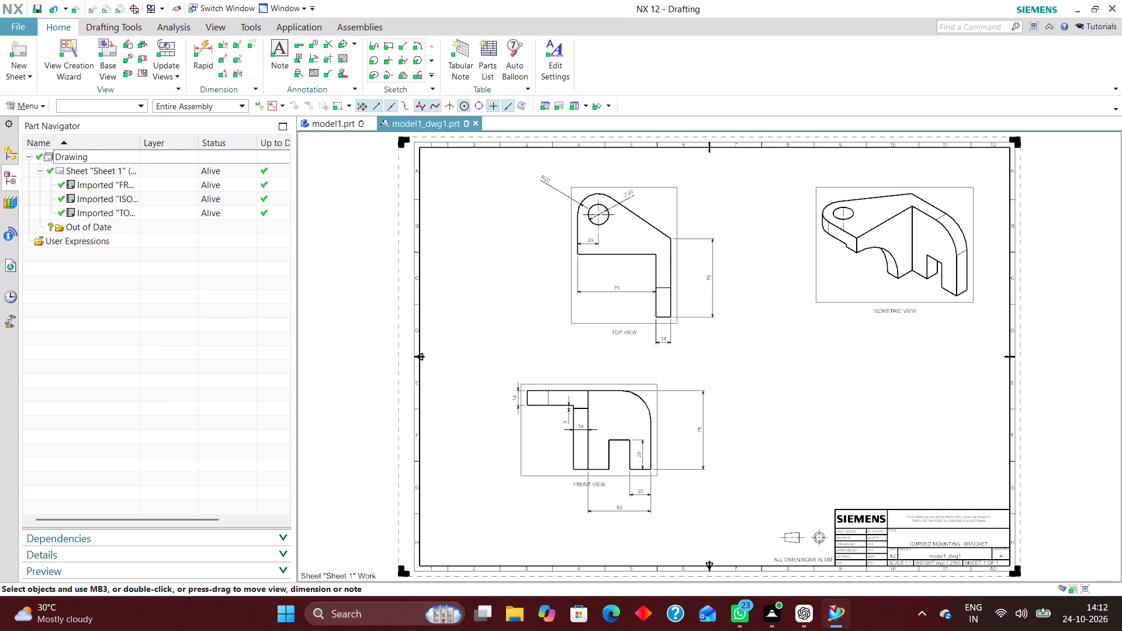
click(88, 157)
key(ctrl+a)
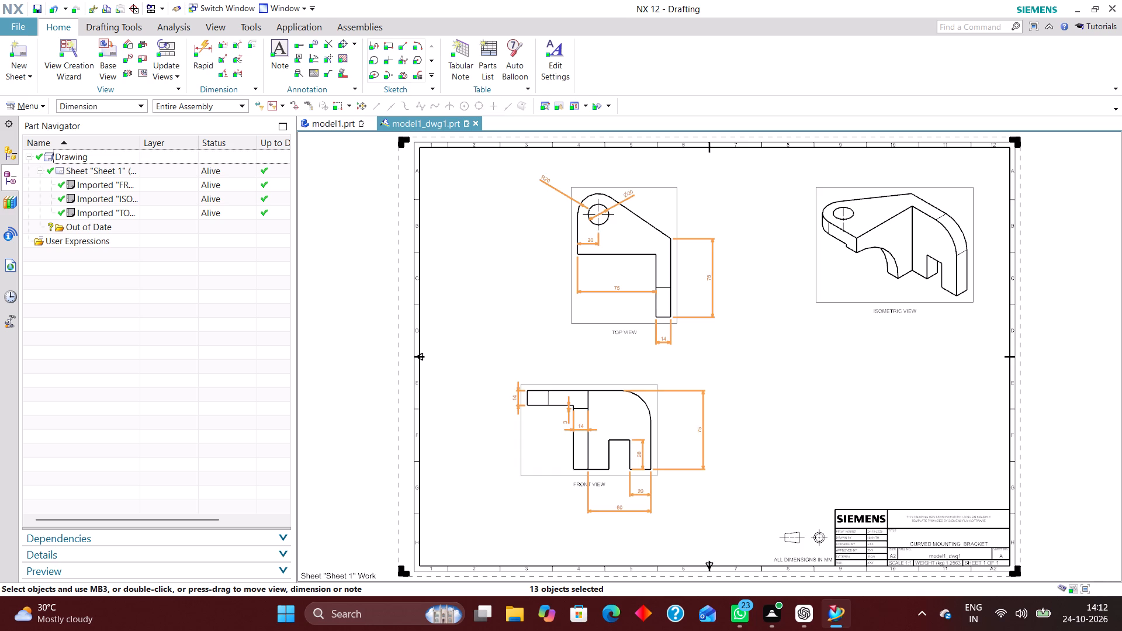
key(ctrl+j)
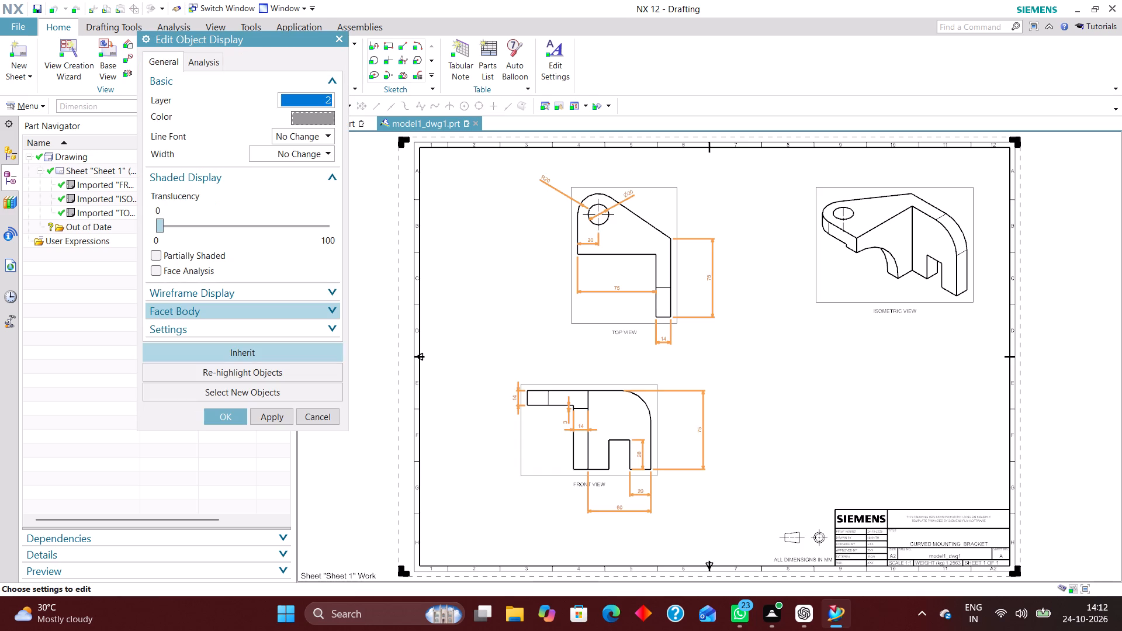
text(223)
key(Return)
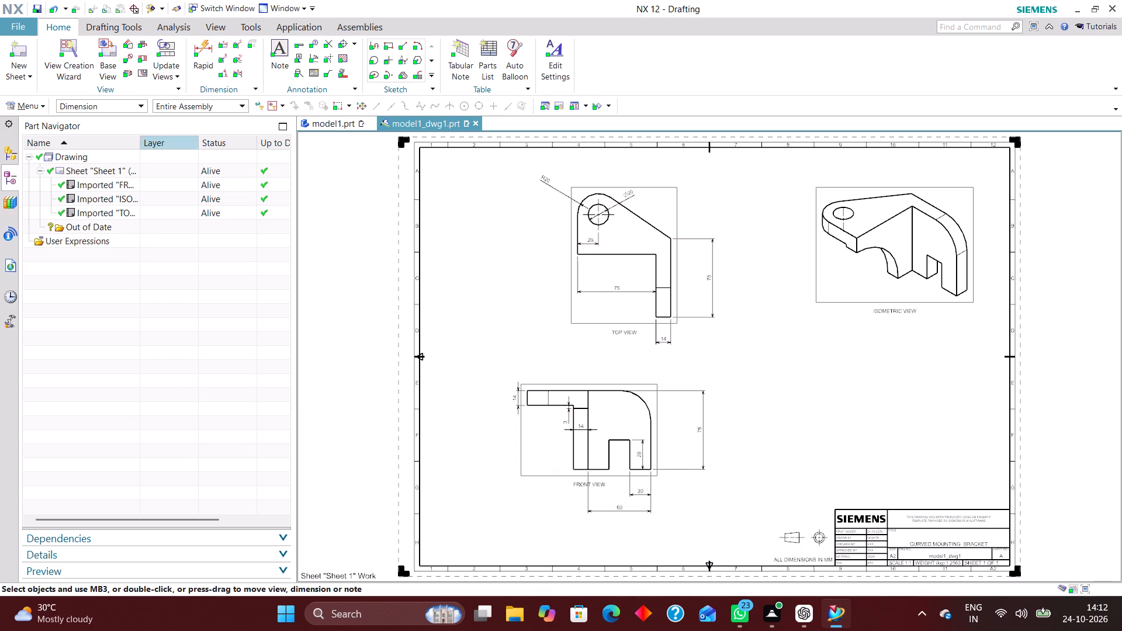
Filter the selection to notes, select all of them and move them to layer 224 with Edit Object Display.
click(127, 106)
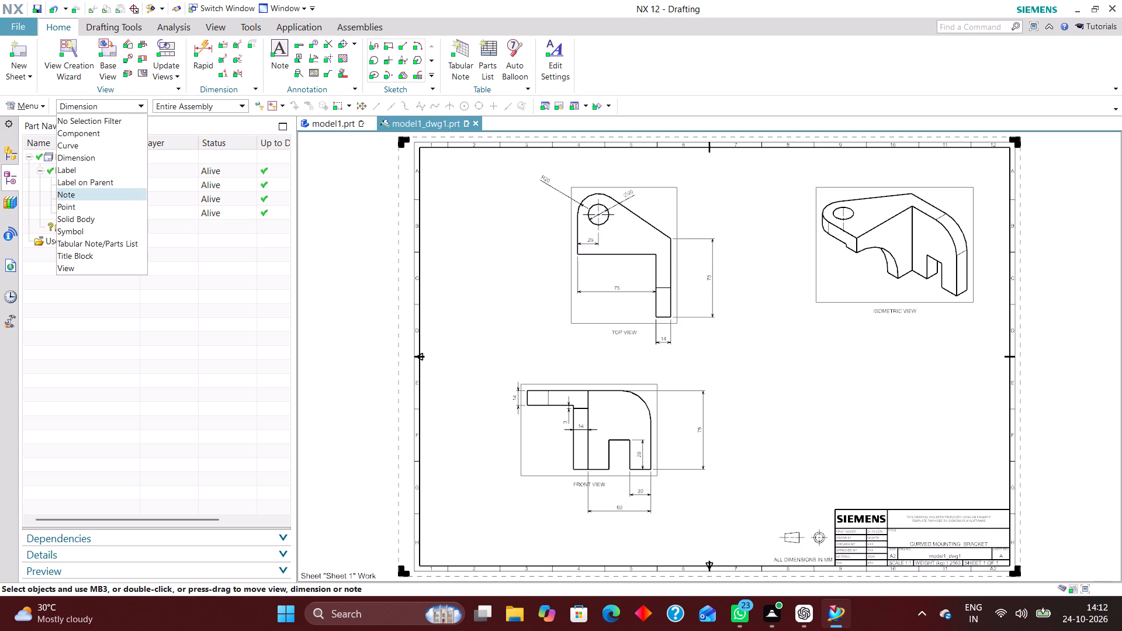
click(75, 193)
key(ctrl+a)
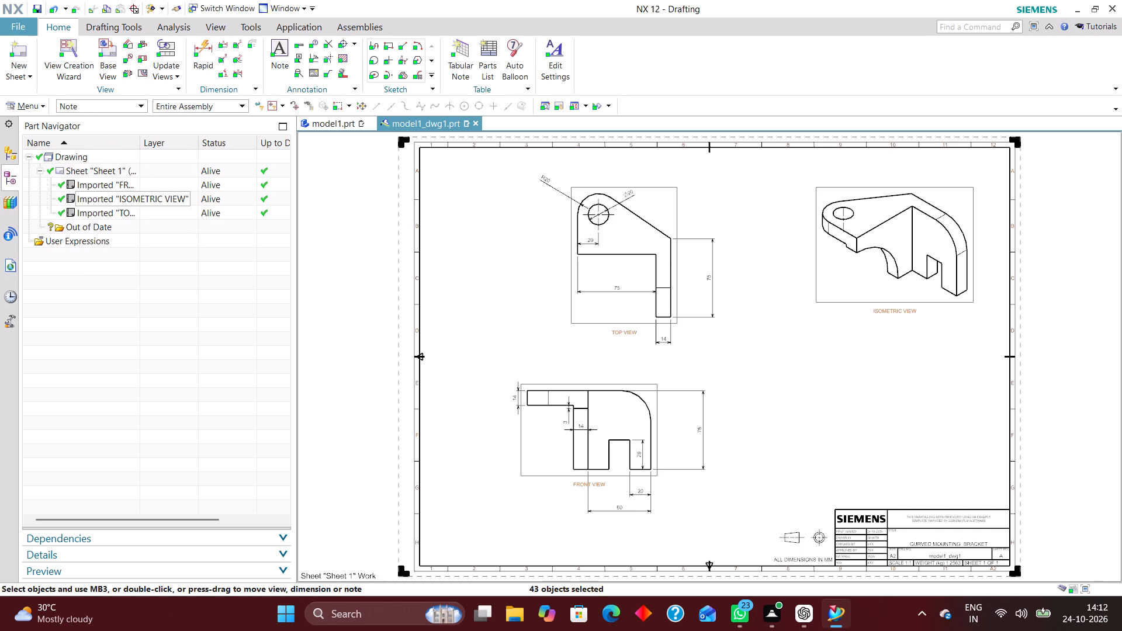
key(ctrl+j)
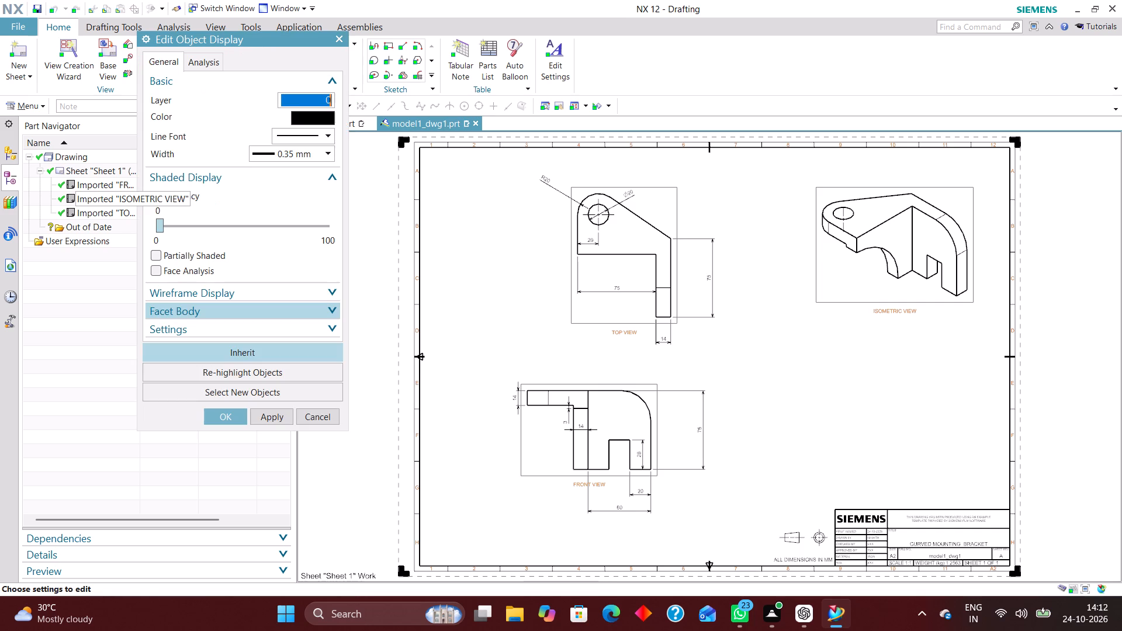
text(224)
key(Return)
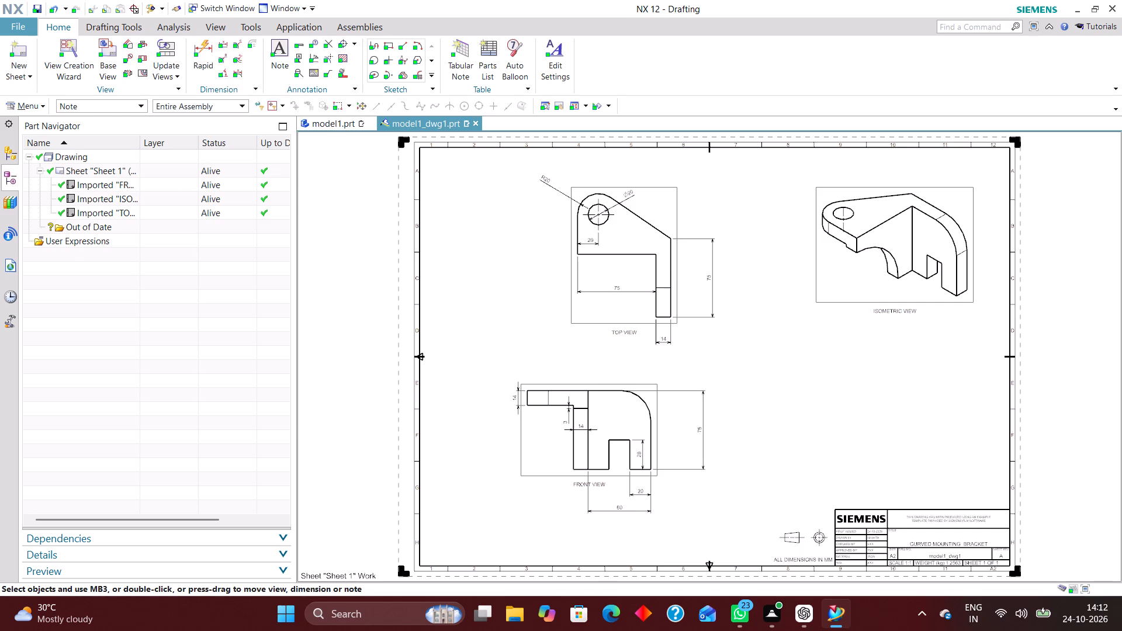
Filter the selection to symbols, select all of them and move them to layer 225 with Edit Object Display.
click(120, 105)
click(84, 228)
key(ctrl+a)
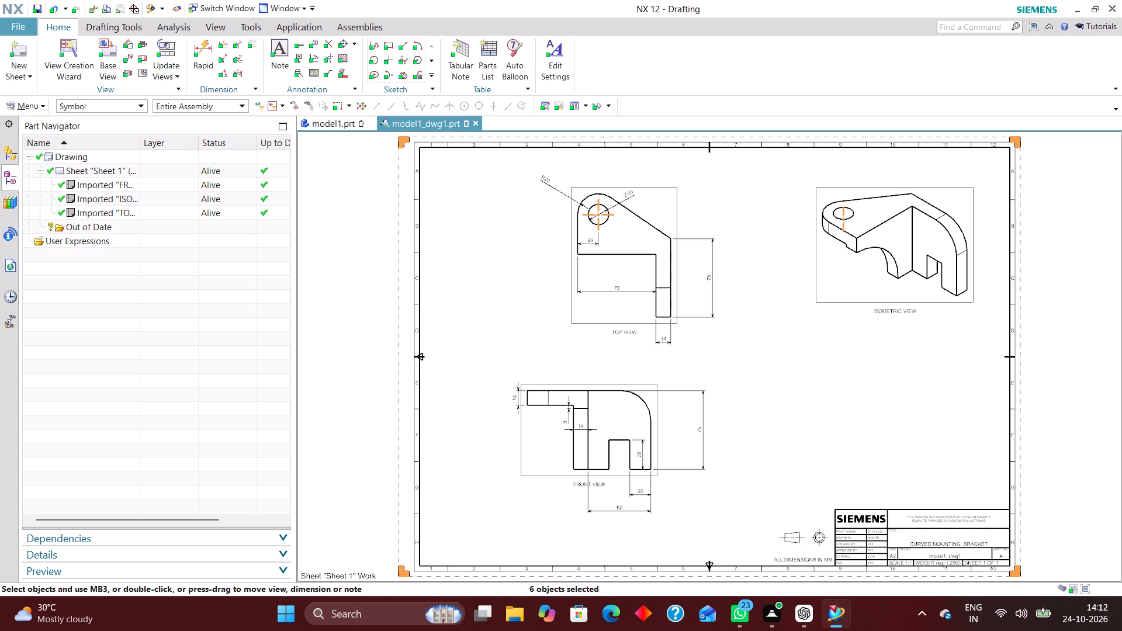
key(ctrl+j)
text(225)
key(Return)
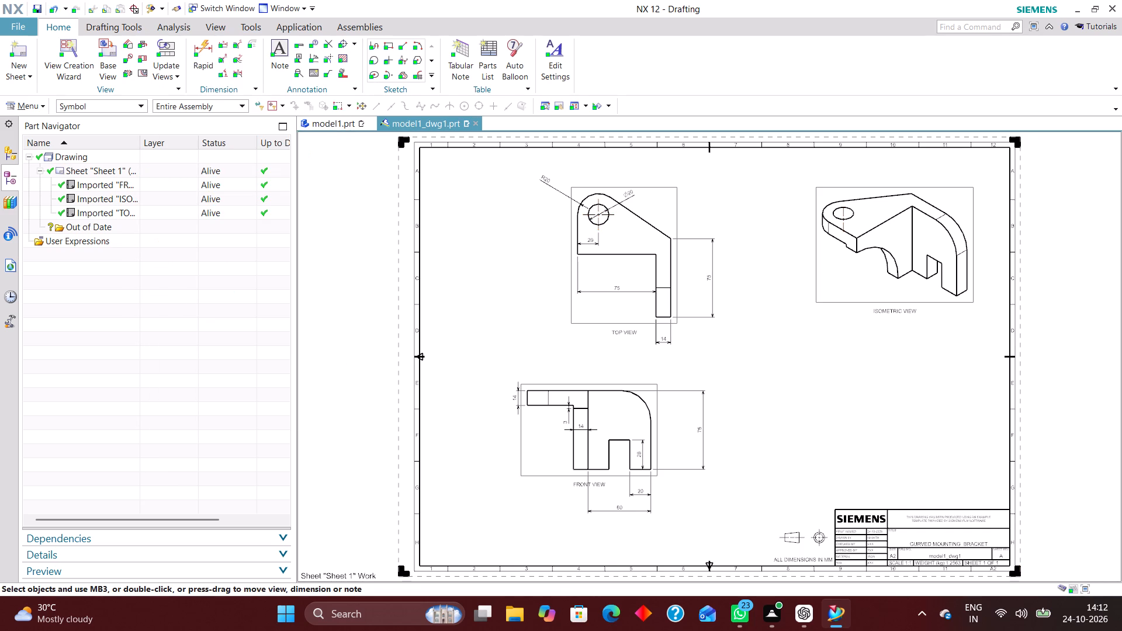
Filter the selection to the title block, select it and apply Edit Object Display with layer 256 and 0.70 mm width.
click(113, 102)
click(96, 256)
key(ctrl+a)
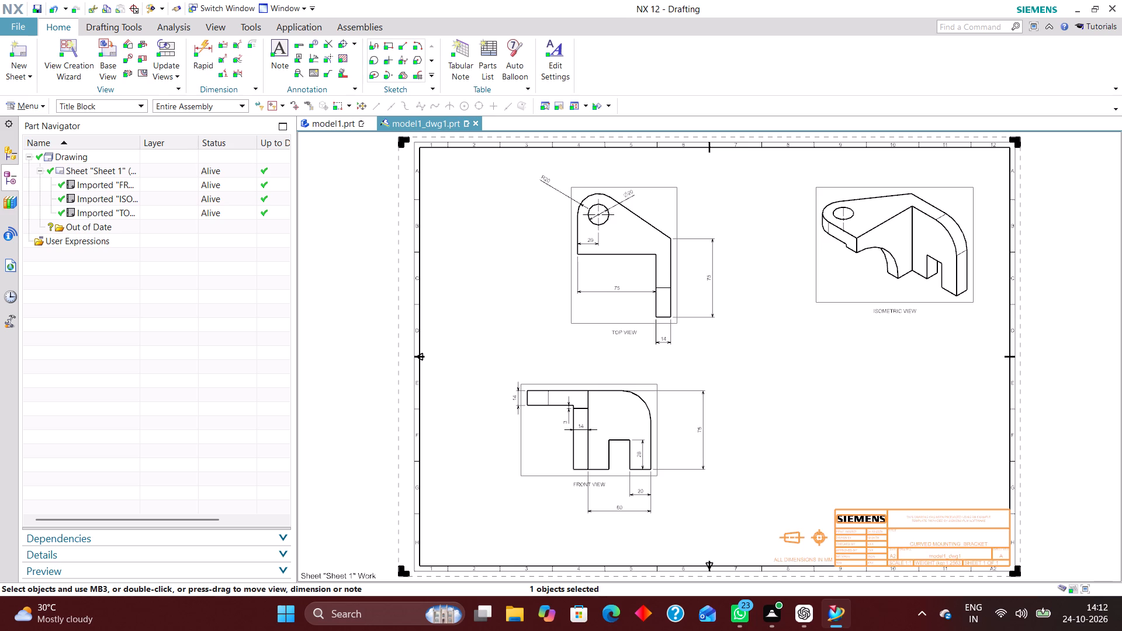
key(ctrl+j)
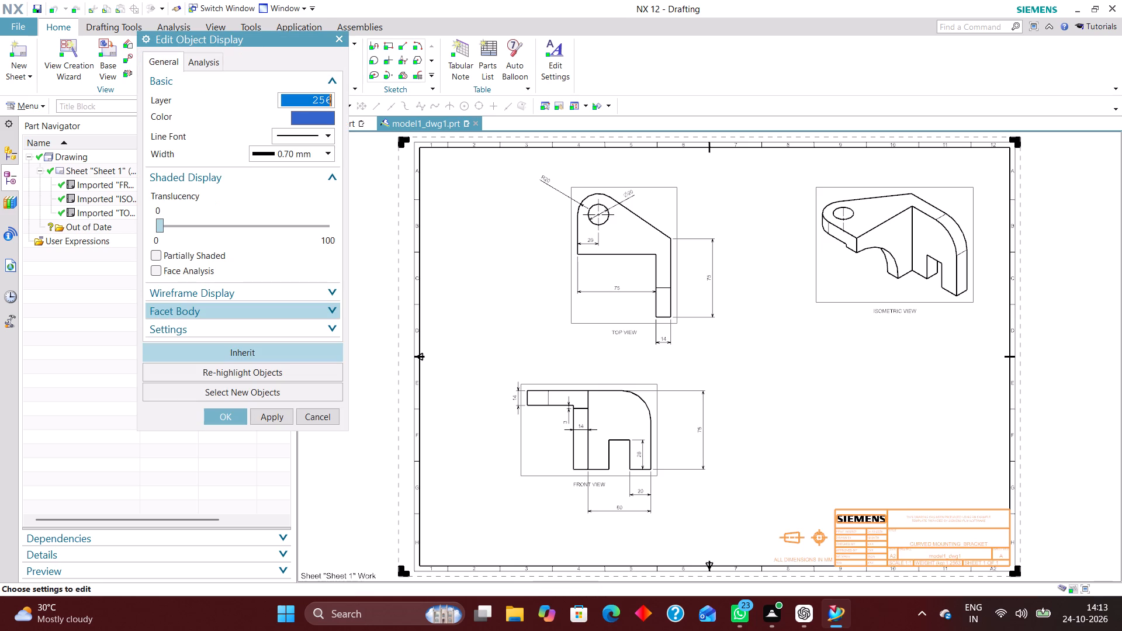
click(224, 419)
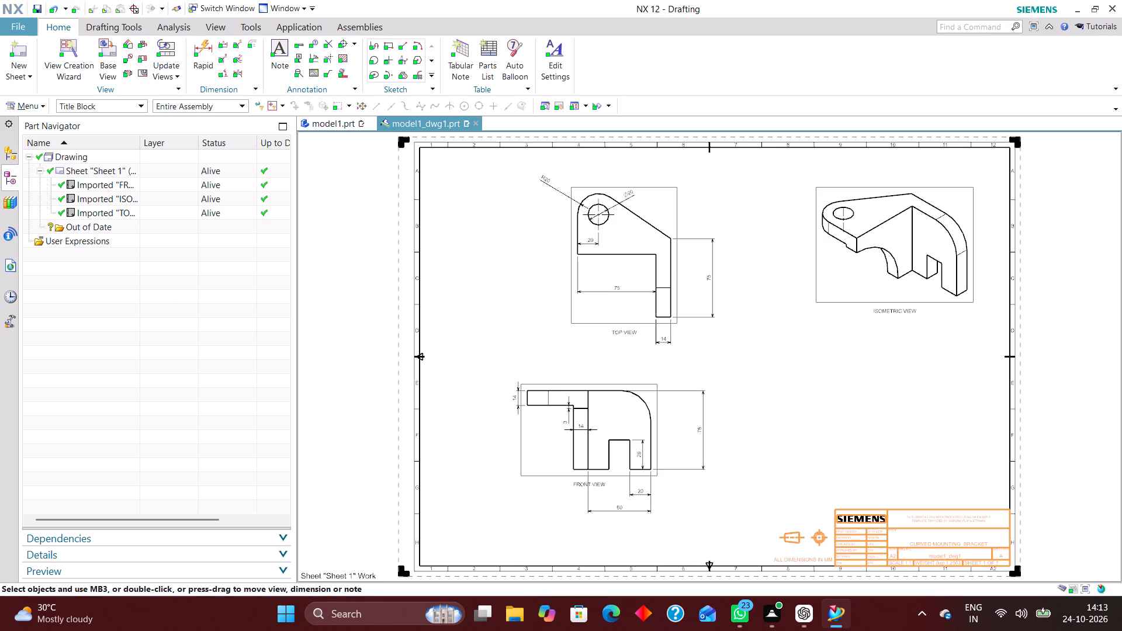
Set the ALL category to Visible Only in Layer Settings.
key(ctrl+l)
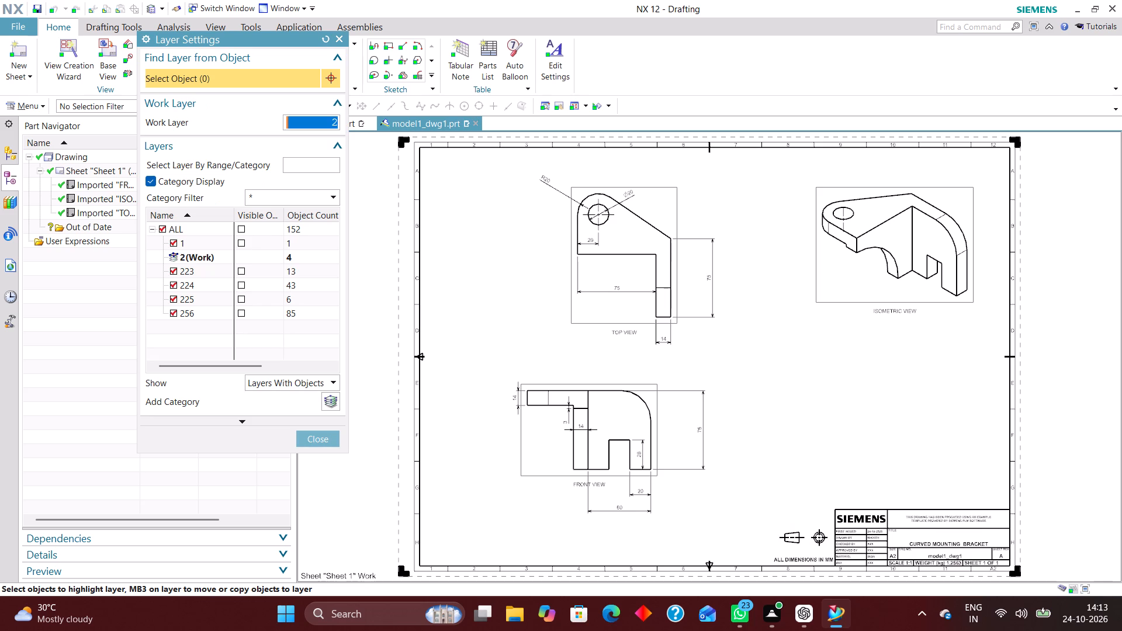
click(239, 226)
click(316, 436)
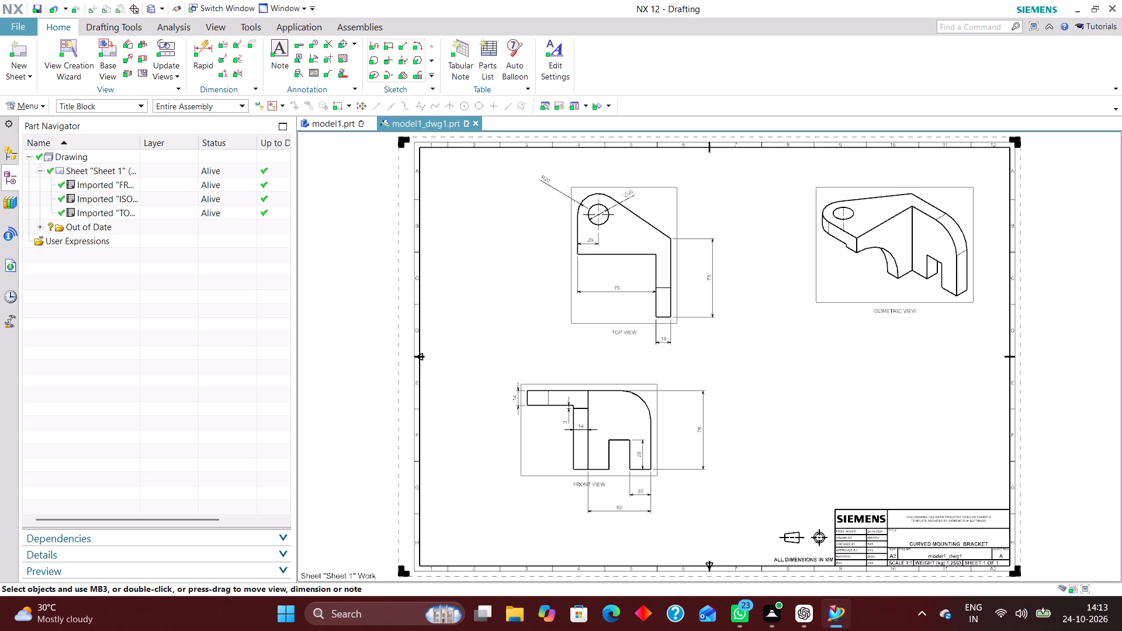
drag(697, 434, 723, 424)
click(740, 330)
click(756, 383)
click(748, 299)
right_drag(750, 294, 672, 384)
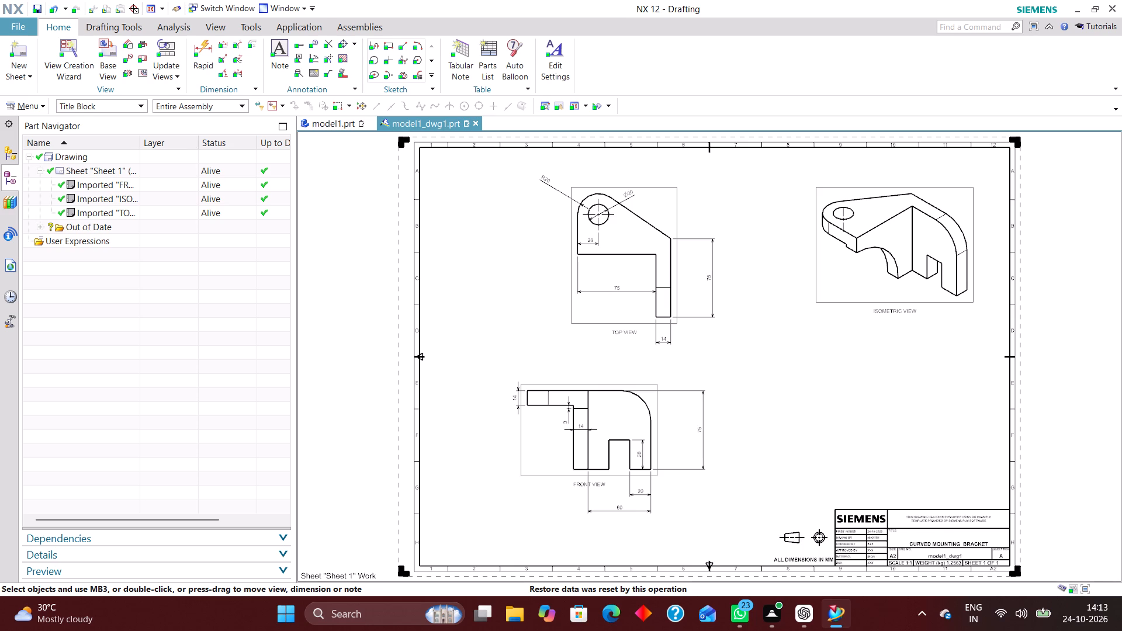
Switch to the model1.prt part and stop the journal recording.
click(341, 125)
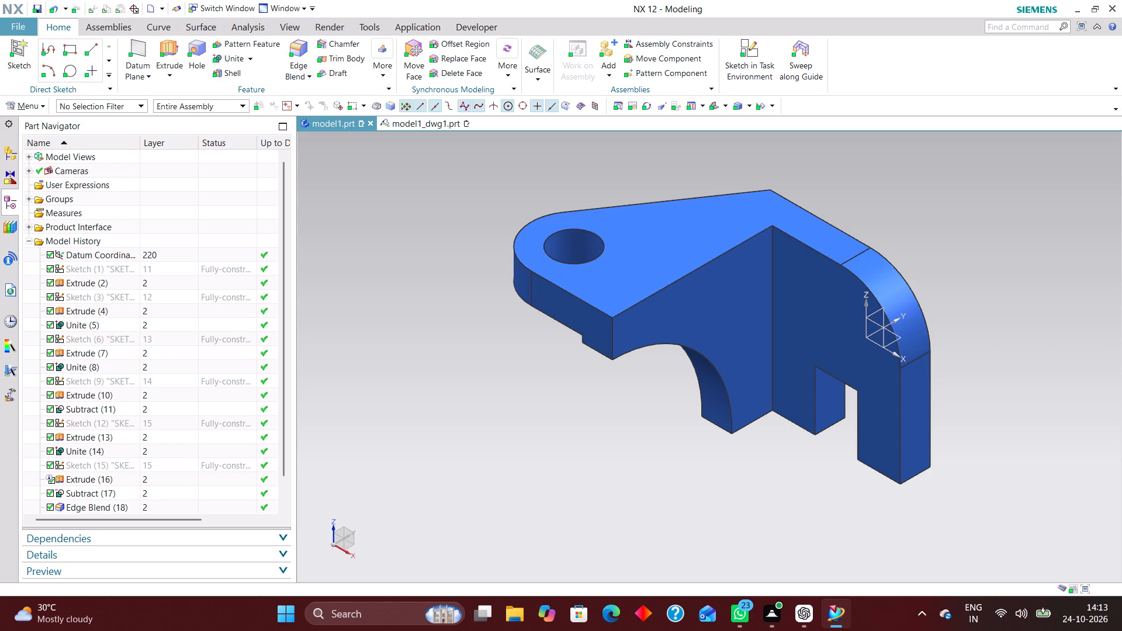
click(472, 25)
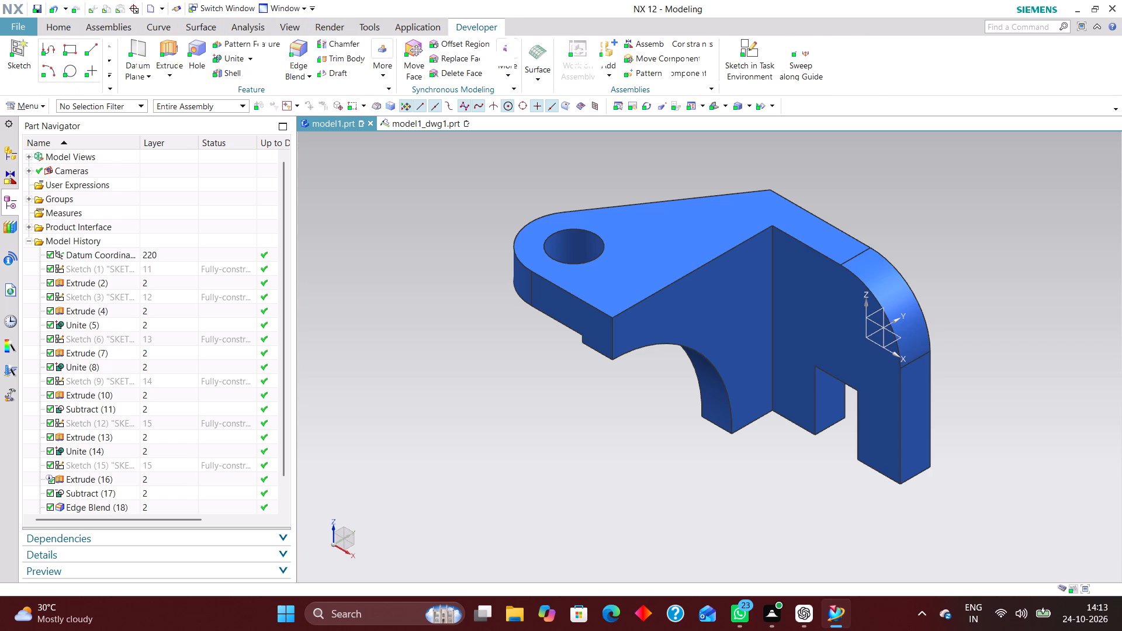
click(380, 52)
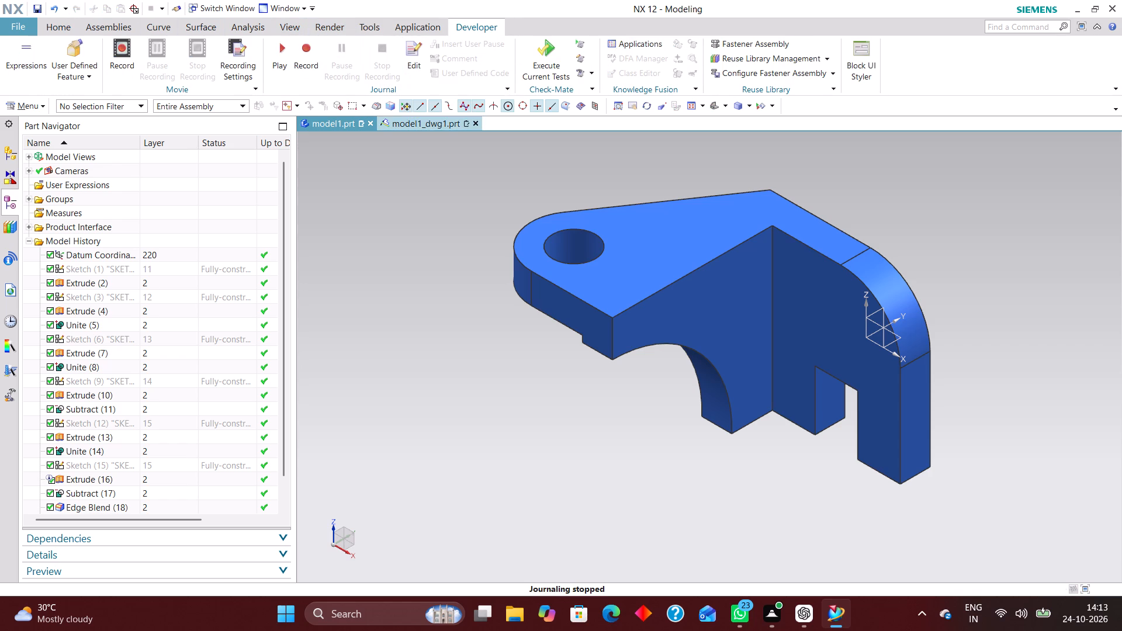